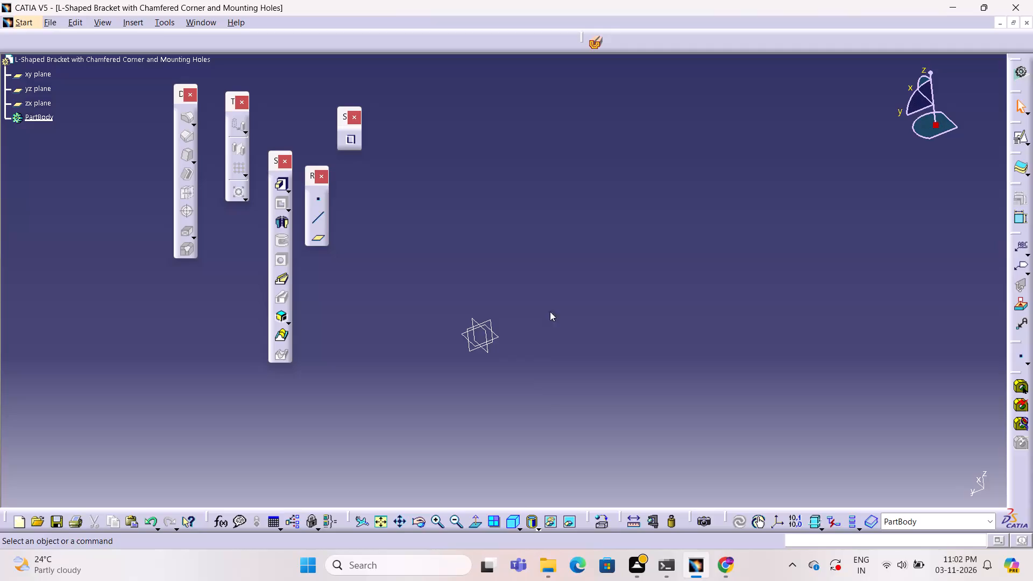
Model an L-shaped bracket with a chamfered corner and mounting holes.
Open a new sketch on the yz plane.
left_click(509, 522)
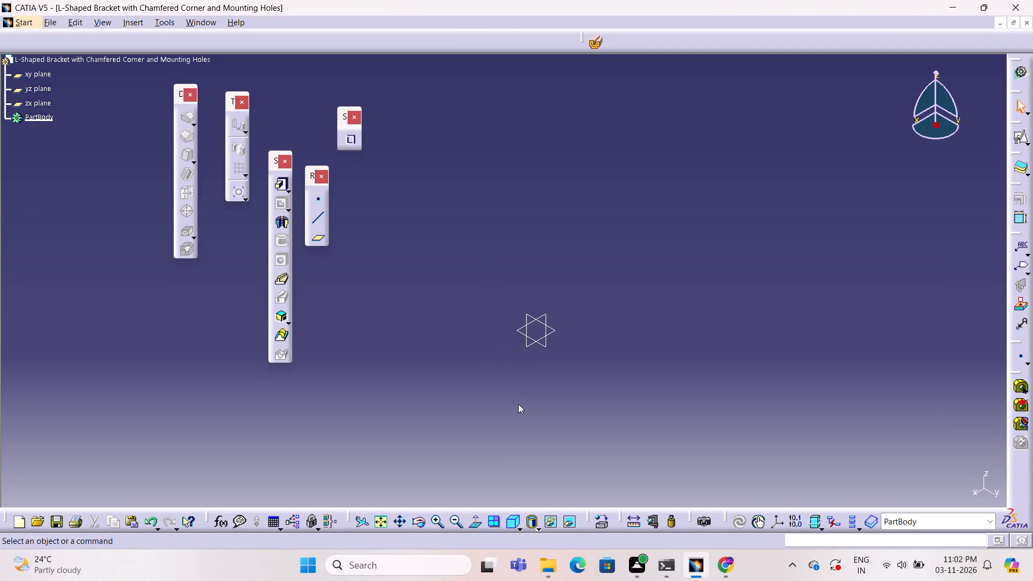
middle_click_drag(528, 396, 481, 413)
right_click_drag(525, 397, 481, 413)
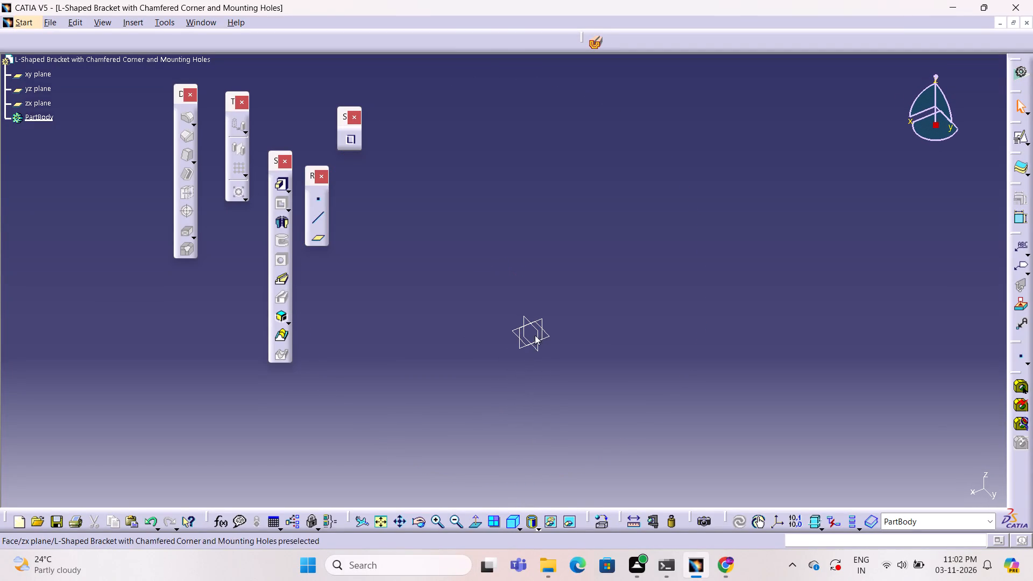
left_click(536, 332)
left_click(1021, 136)
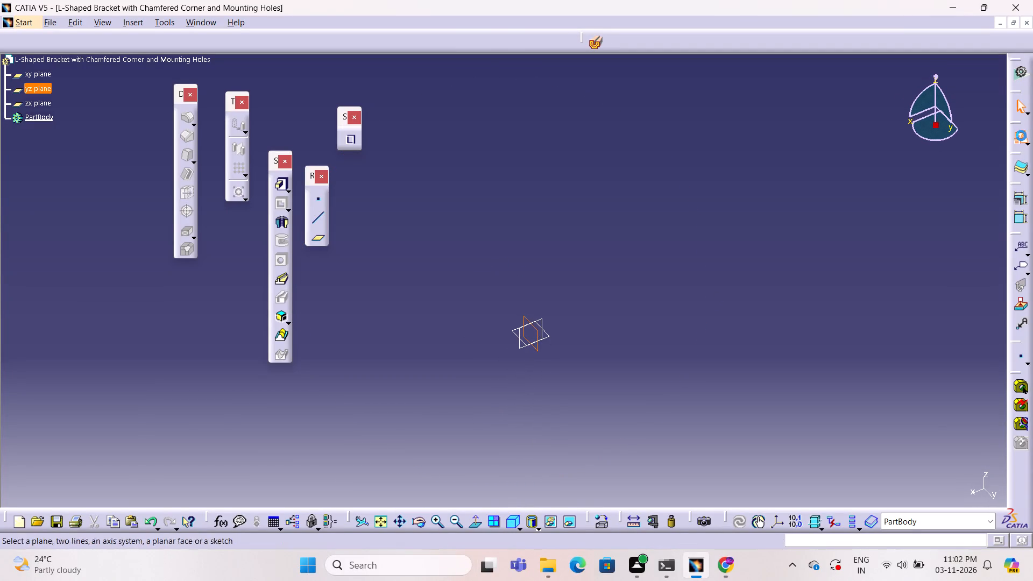
left_click(919, 486)
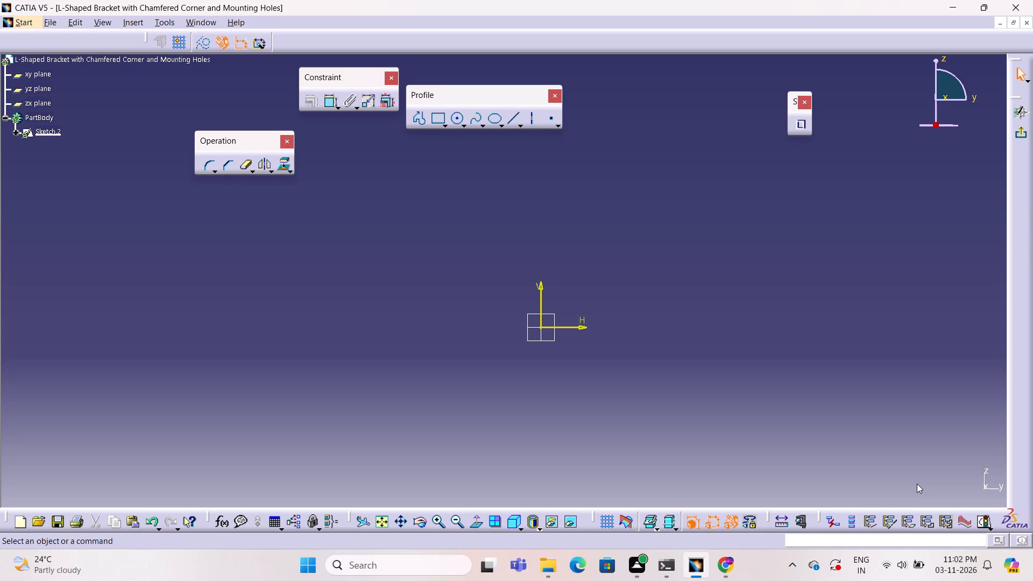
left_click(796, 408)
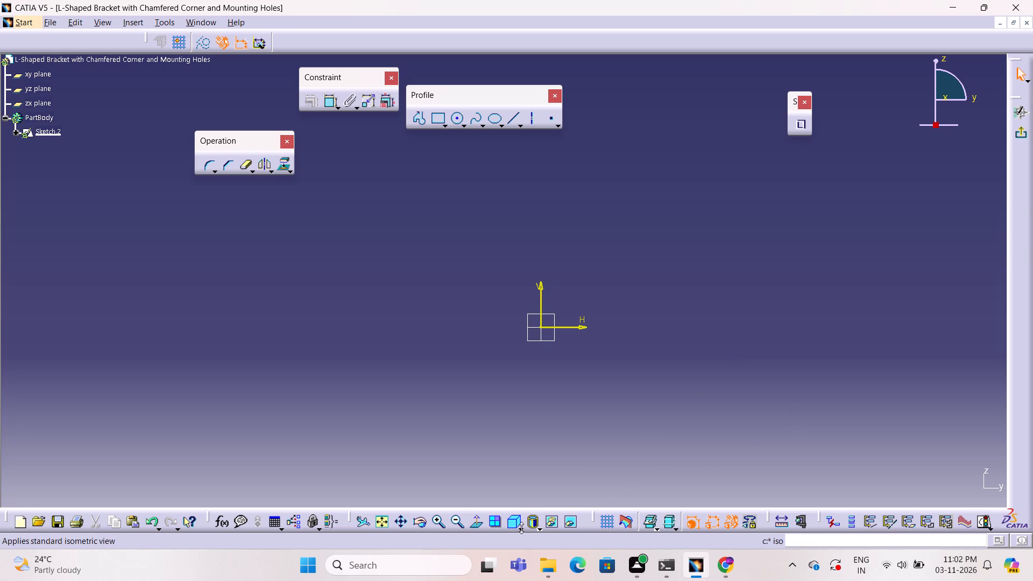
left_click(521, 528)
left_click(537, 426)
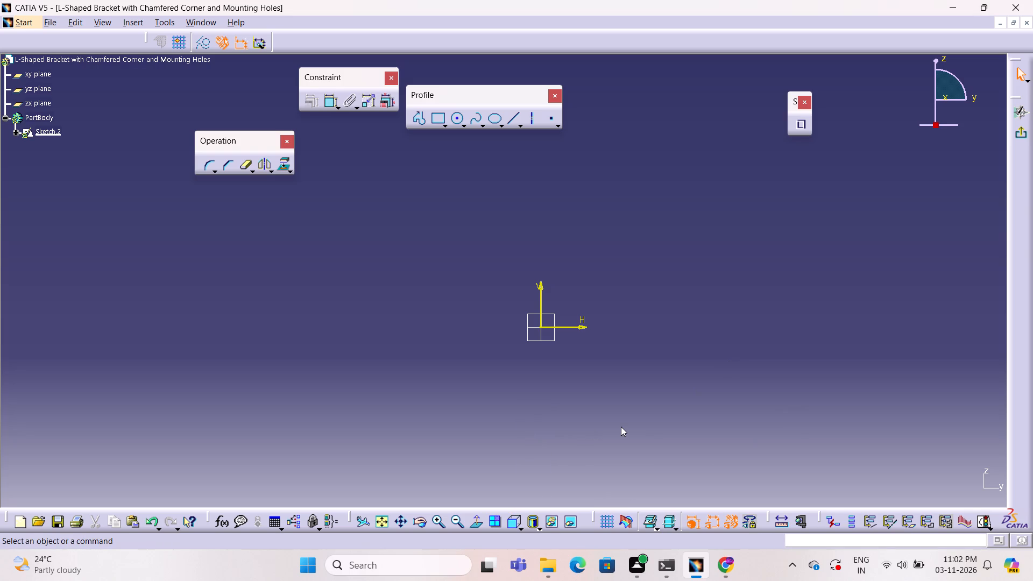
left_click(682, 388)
Draw a 40 mm horizontal base line centred on the sketch origin and place its length dimension below the line.
left_click(512, 119)
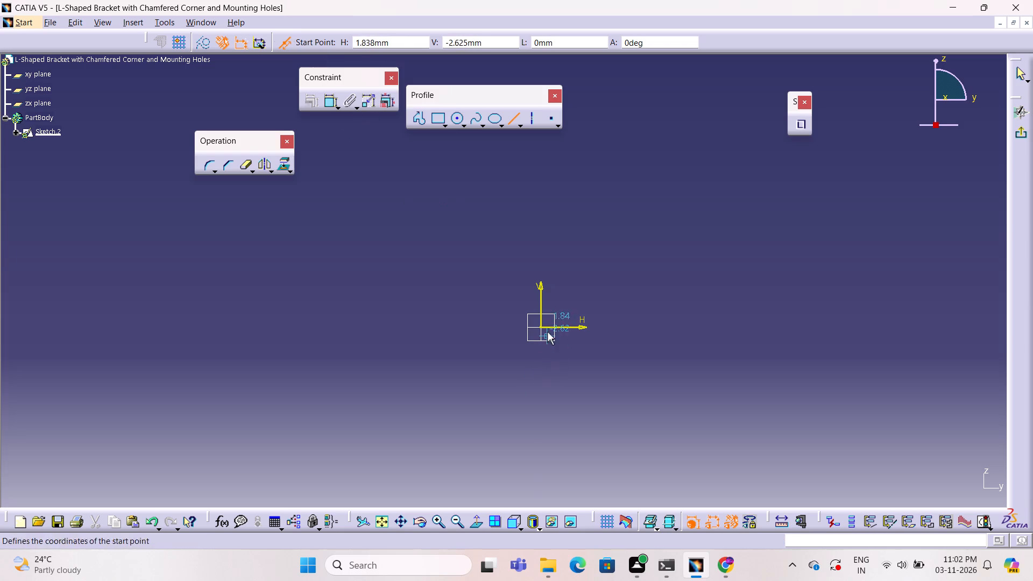
left_click(540, 328)
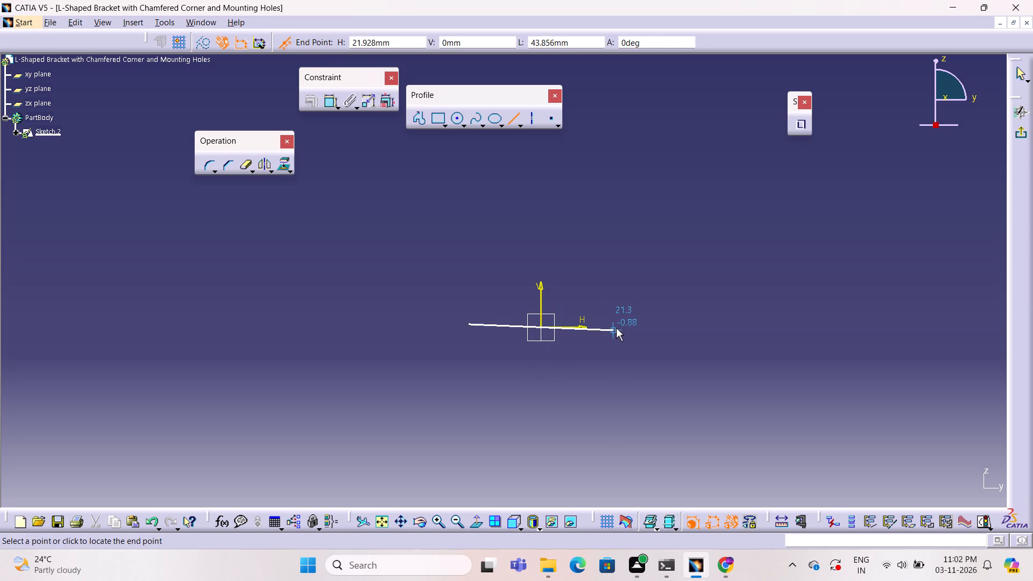
key("Tab")
key("Tab")
key("Tab")
key("Tab")
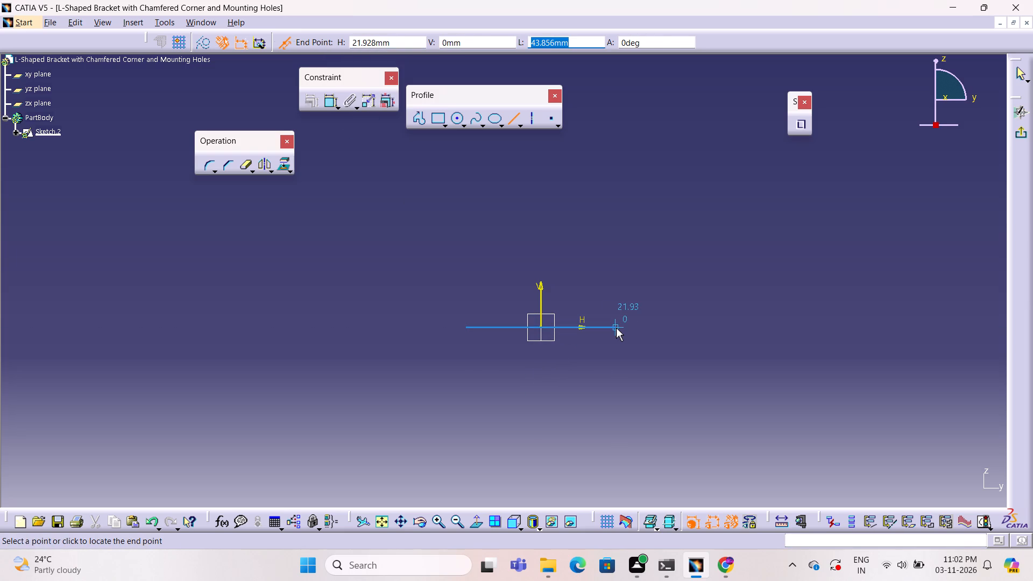
type("40")
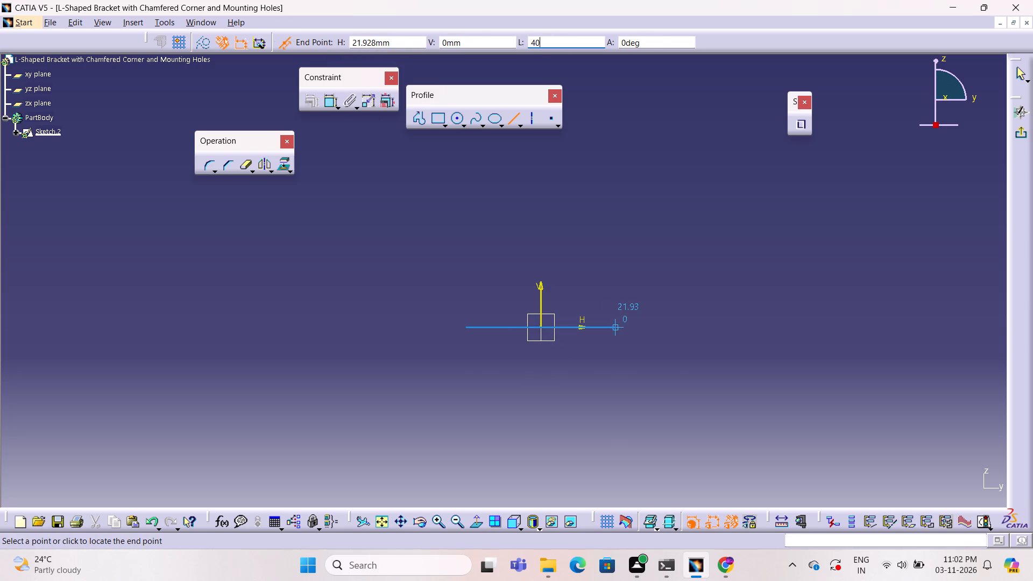
key("Return")
left_click(616, 326)
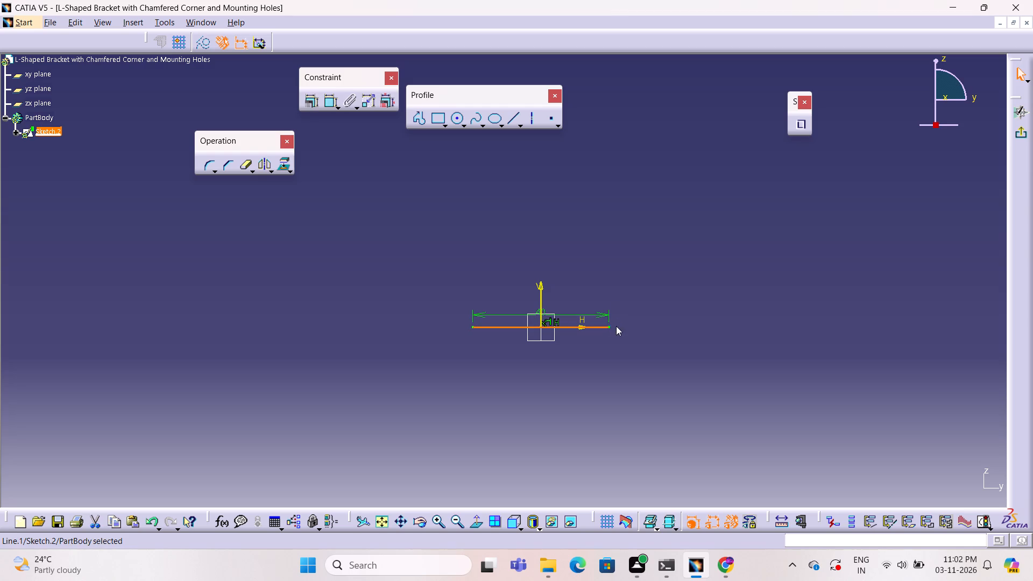
key("Escape")
left_click_drag(609, 314, 598, 377)
left_click(734, 337)
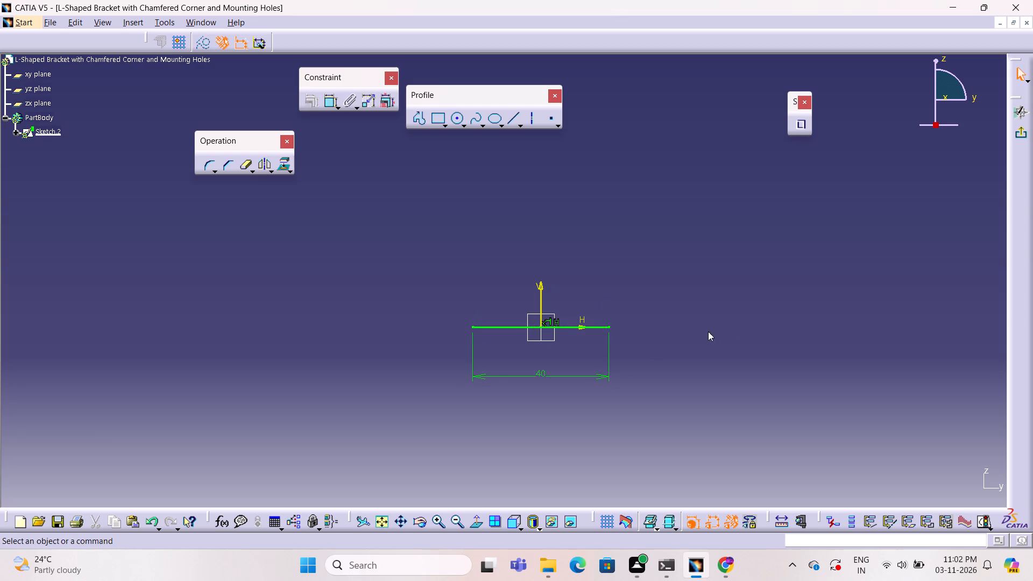
Draw a 75 mm vertical line upward from the left end of the base line with the Profile tool.
left_click(424, 117)
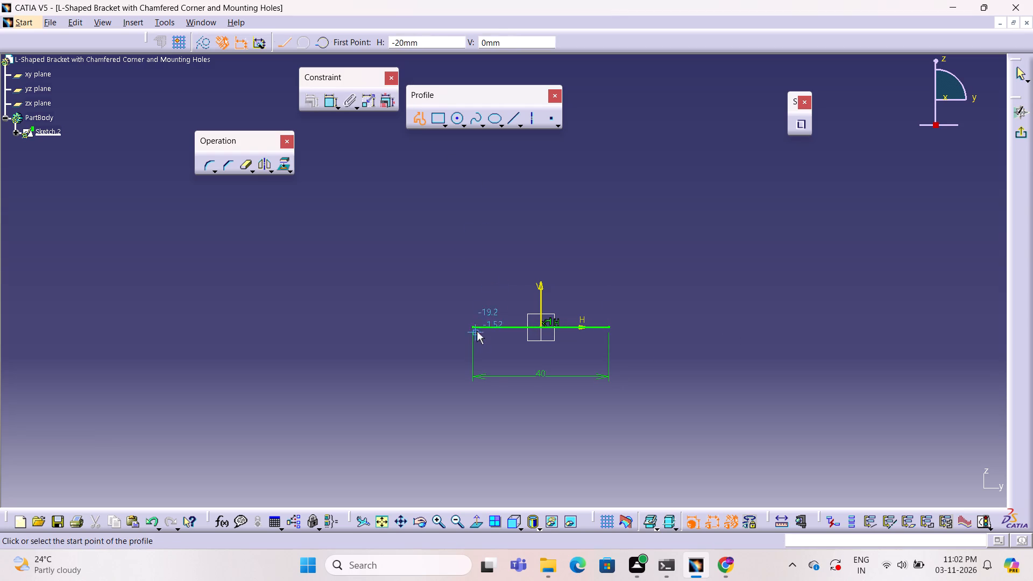
left_click(471, 327)
middle_click_drag(467, 249, 454, 335)
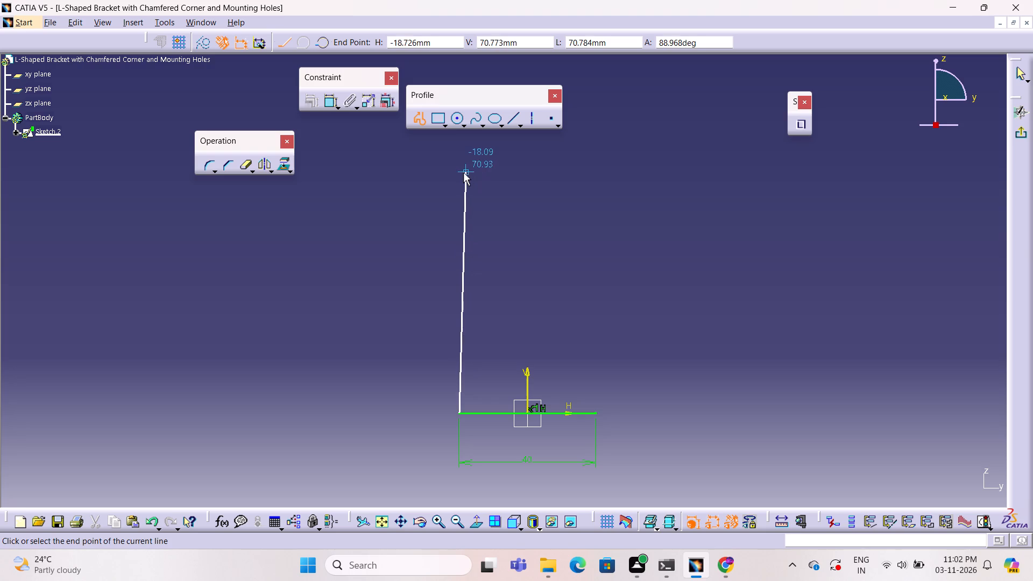
key("Tab")
key("Tab")
key("Tab")
key("Tab")
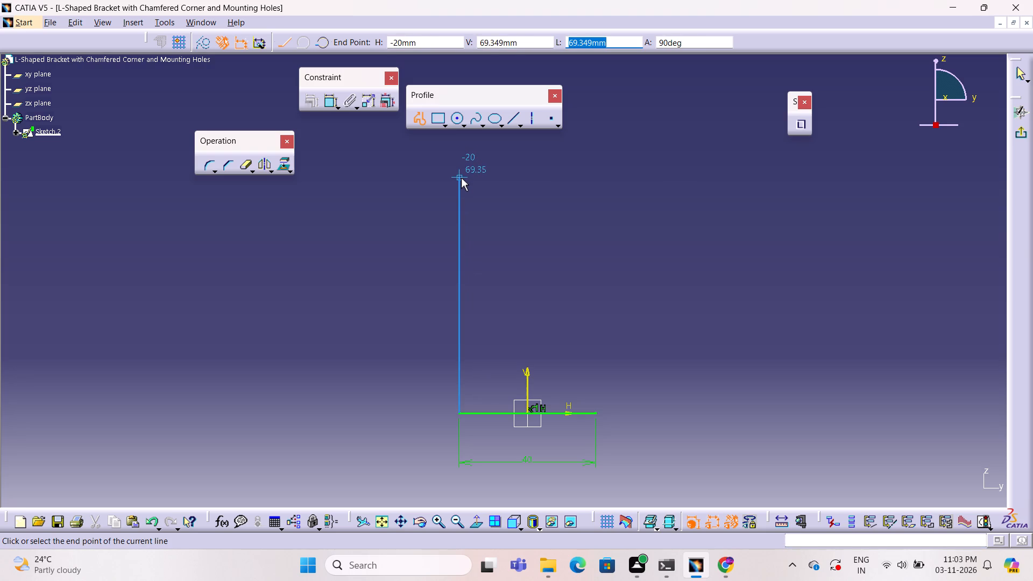
key("7")
key("5")
key("Return")
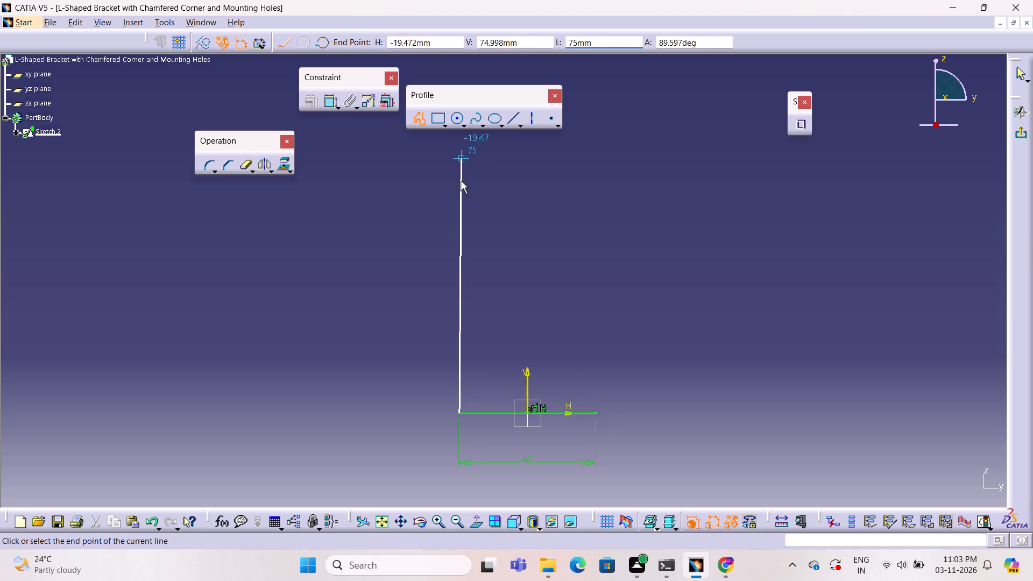
left_click(460, 183)
key("Escape")
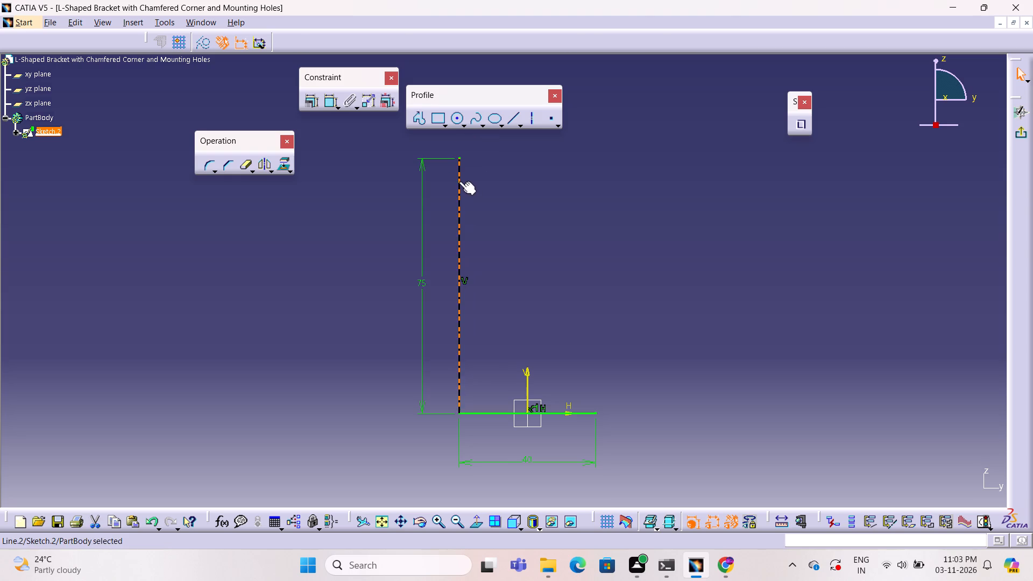
key("Escape")
Draw a 20 mm vertical profile line upward from the right end of the base line.
left_click_drag(422, 115, 417, 115)
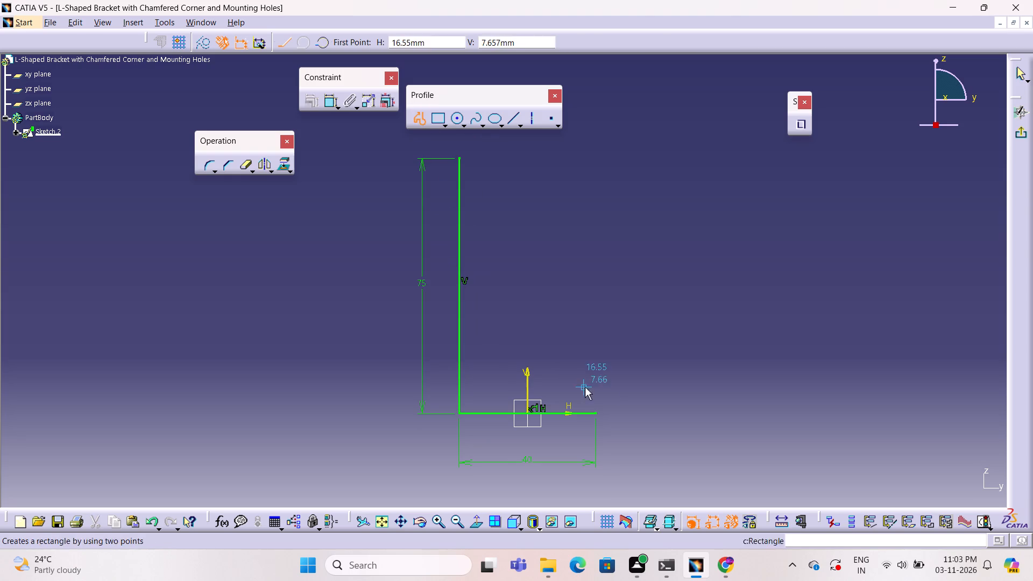
left_click(596, 413)
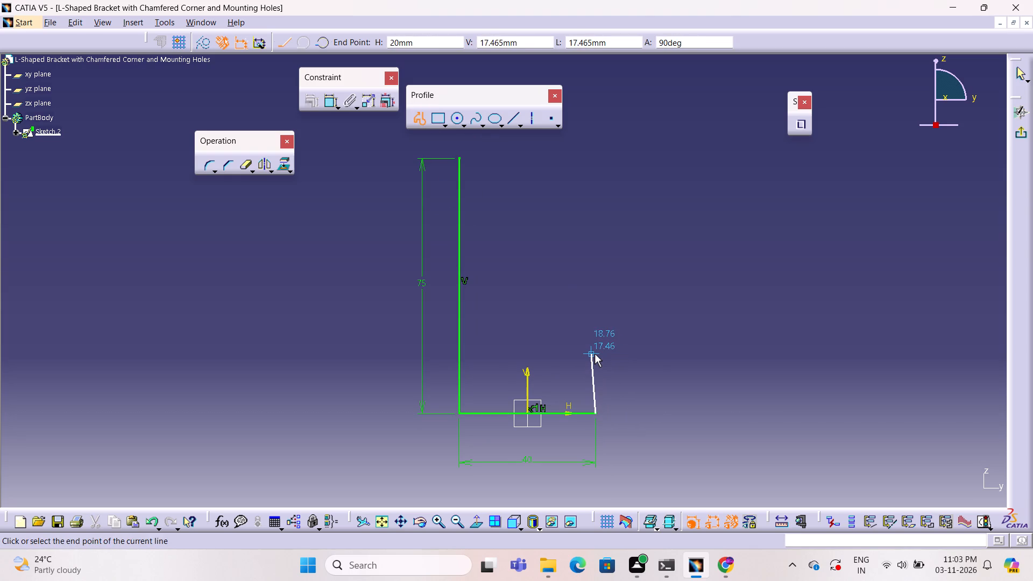
key("Tab")
key("Tab")
key("Tab")
key("Tab")
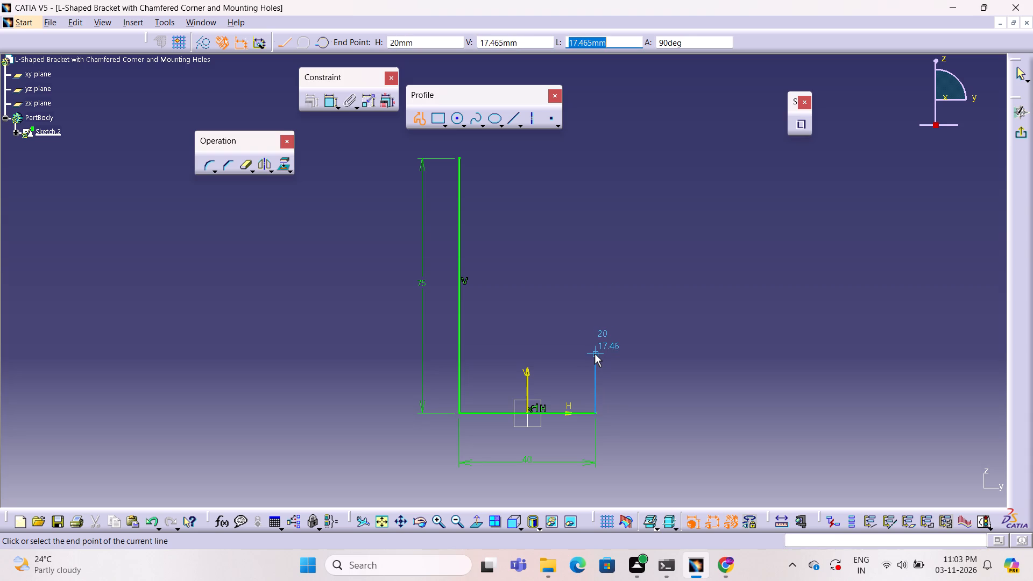
type("20")
key("Return")
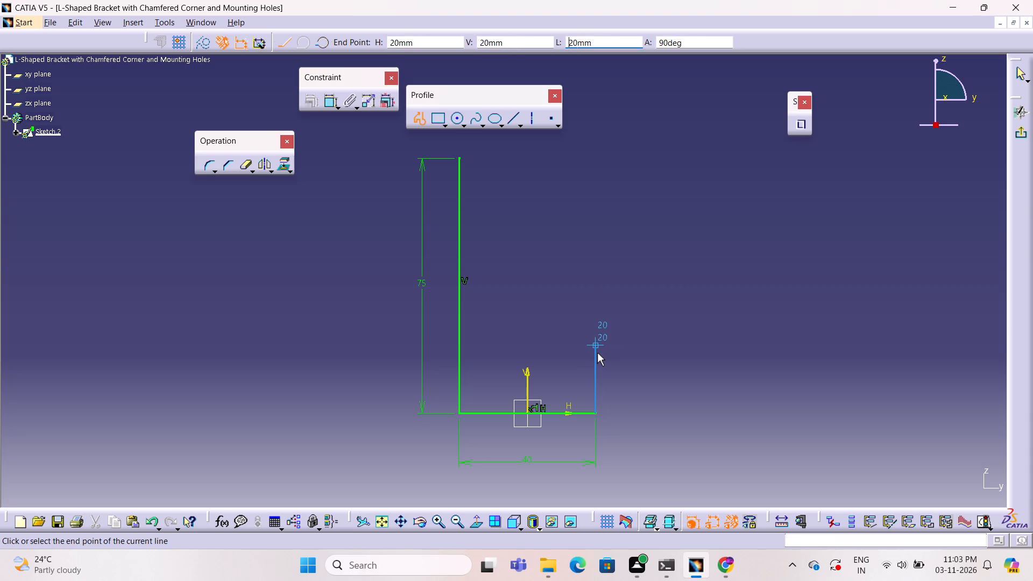
left_click(597, 353)
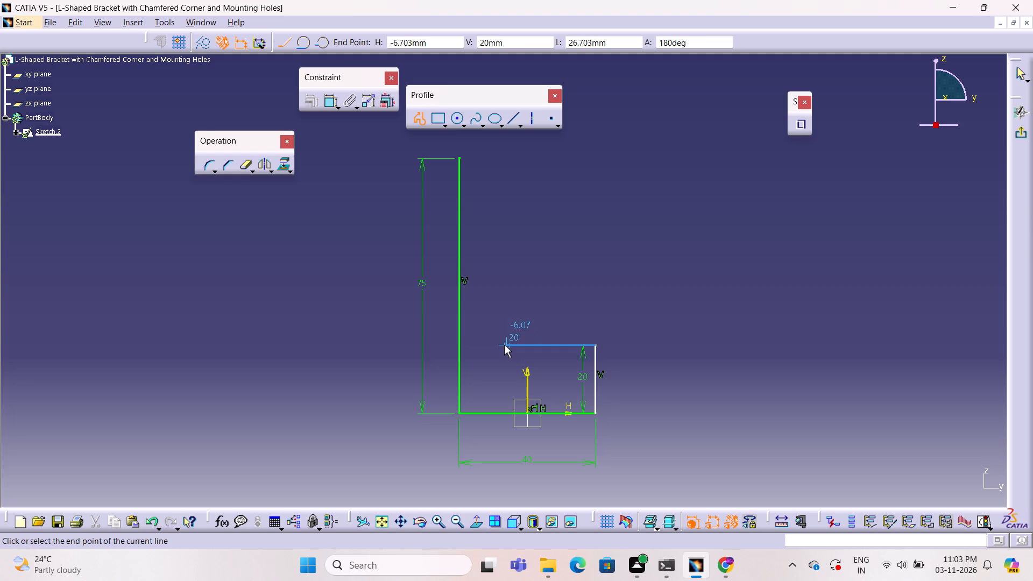
Continue the profile with a 25 mm horizontal line inward from the short edge's top, and place its dimension above it.
key("Tab")
key("Tab")
key("Tab")
key("Tab")
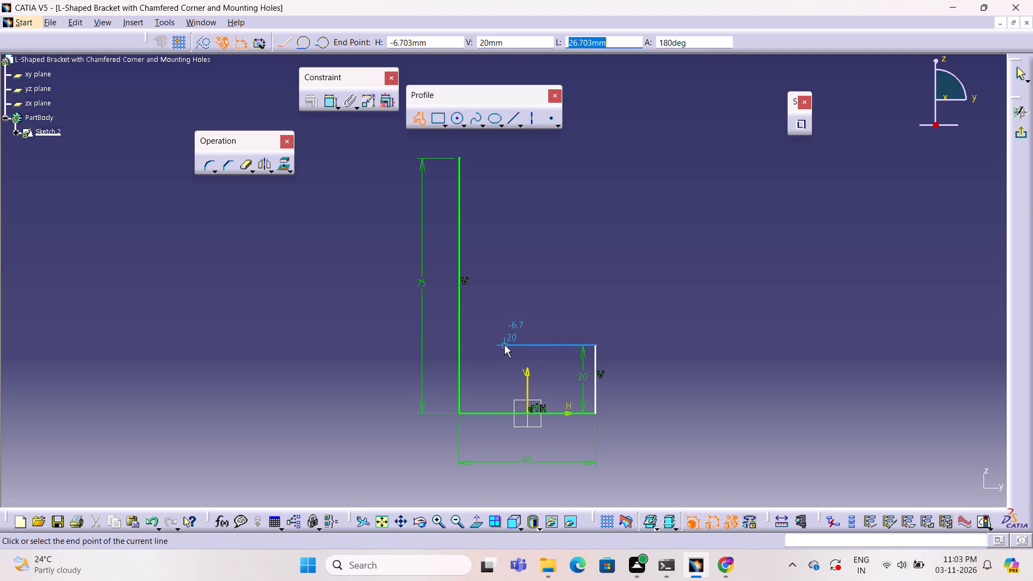
key("2")
key("5")
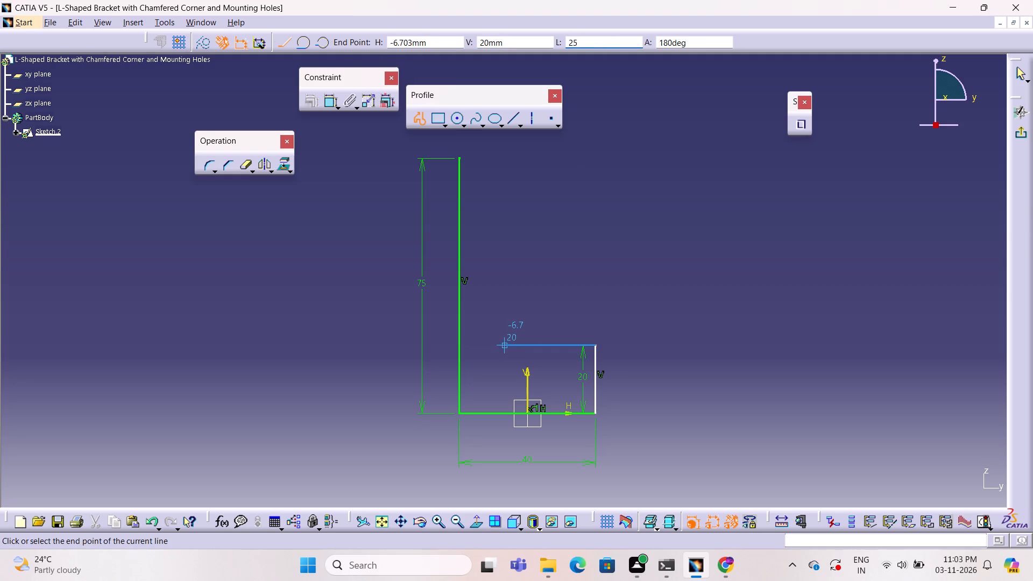
key("Return")
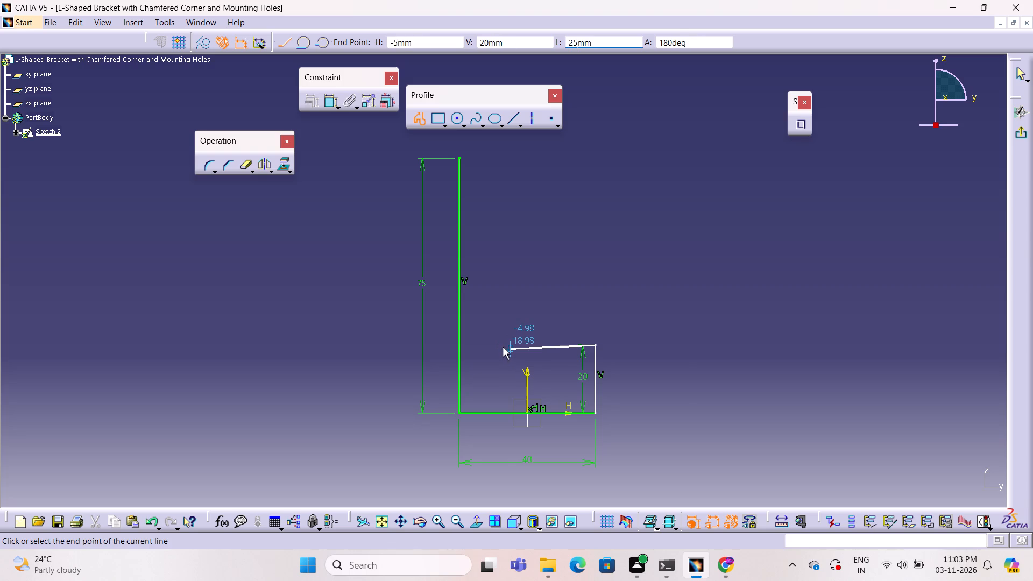
left_click(503, 346)
key("Escape")
left_click_drag(546, 358, 551, 292)
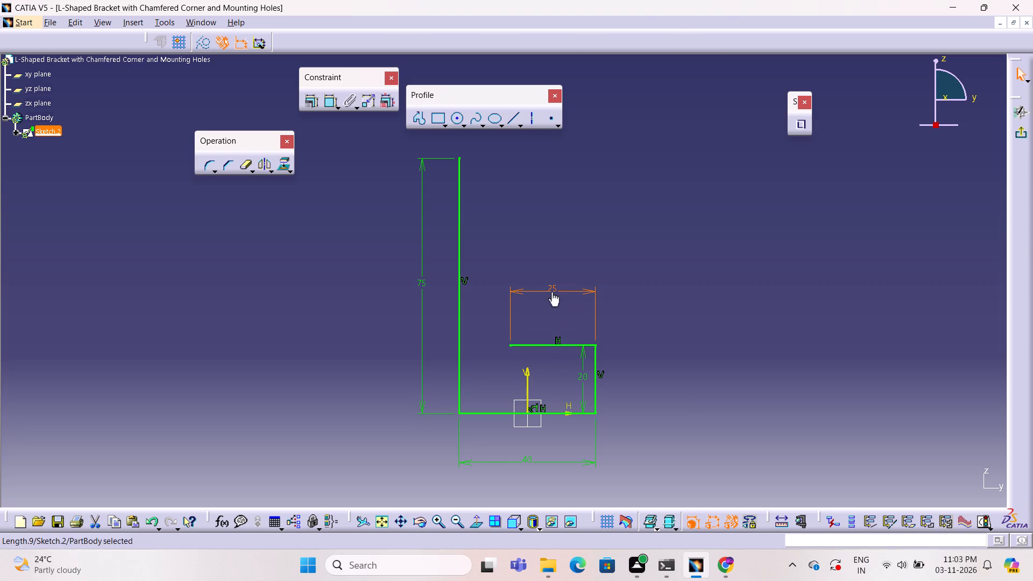
left_click(708, 291)
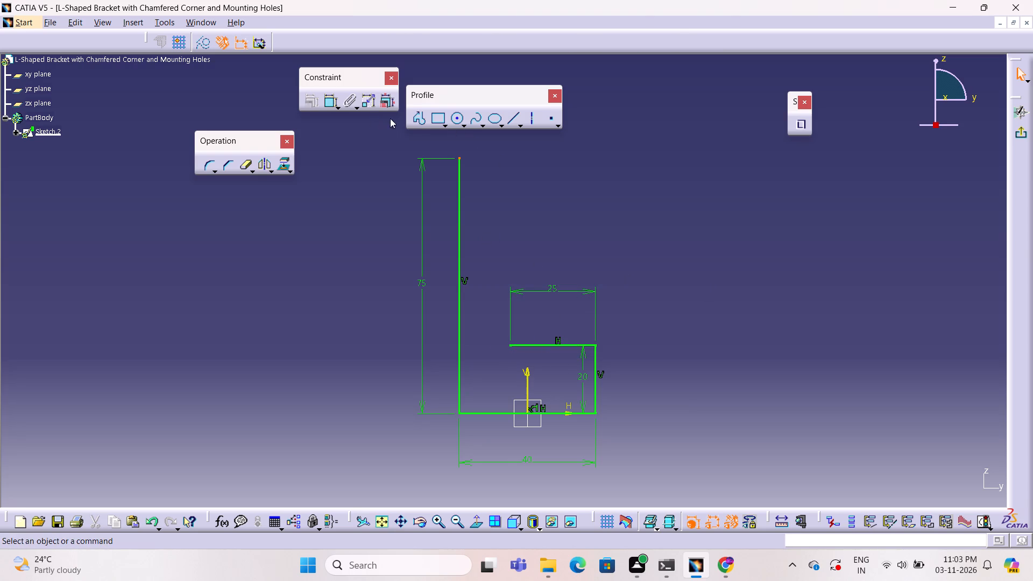
Close the L-shaped profile with a 55 mm vertical line and a horizontal top line to the tall edge, and exit the sketch.
left_click(418, 118)
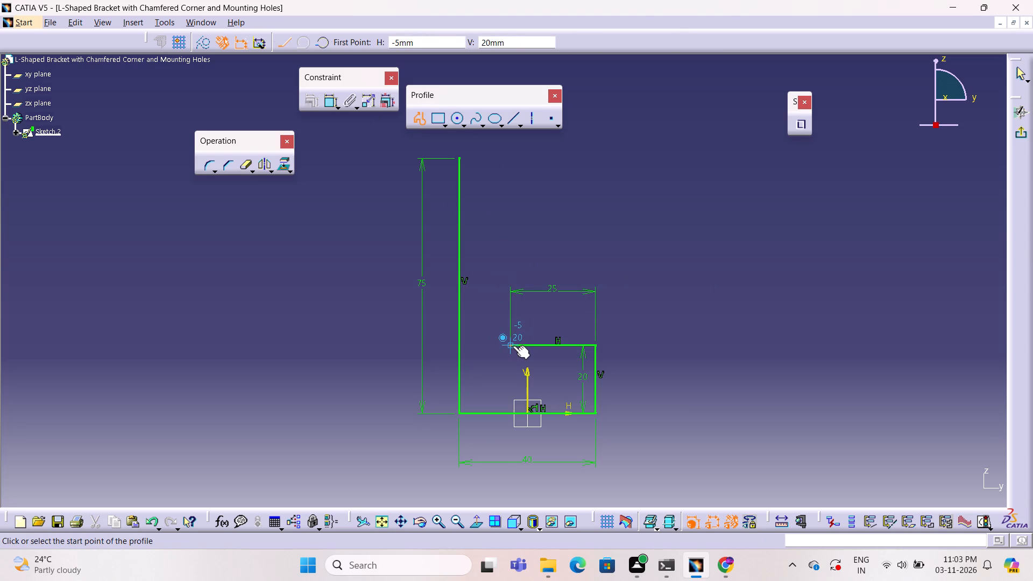
double_click(513, 344)
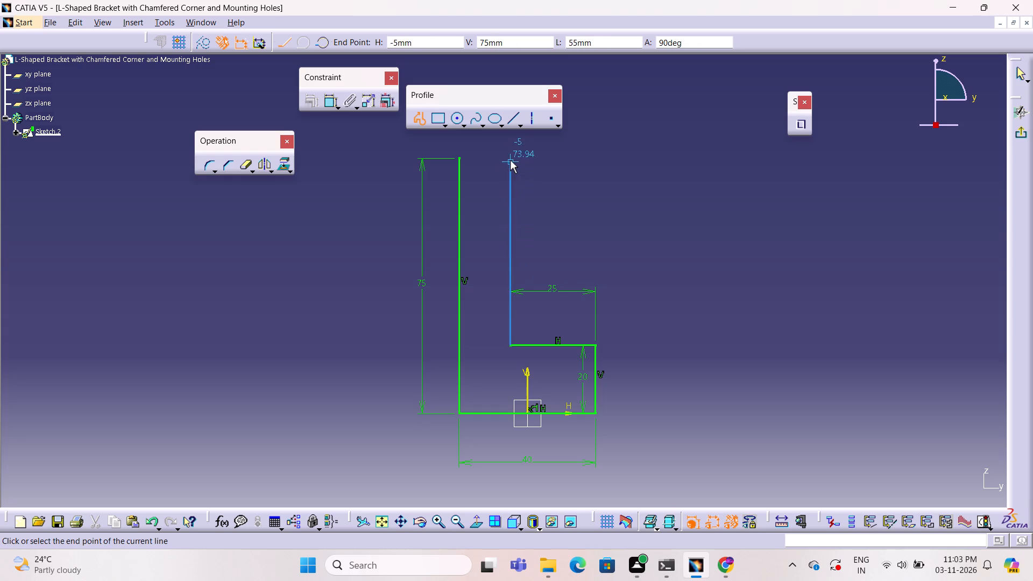
left_click(512, 159)
left_click(460, 158)
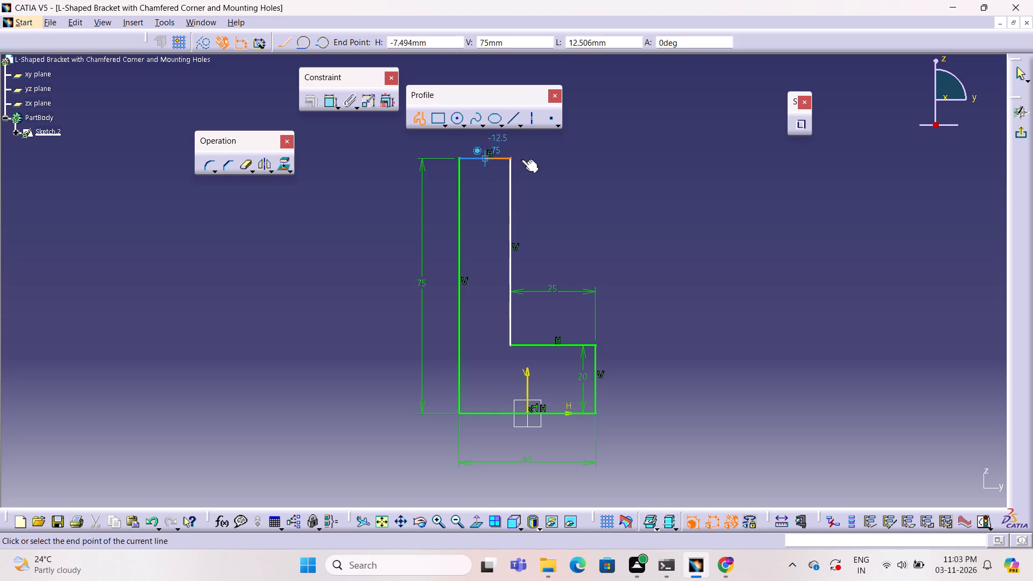
key("Escape")
key("Escape")
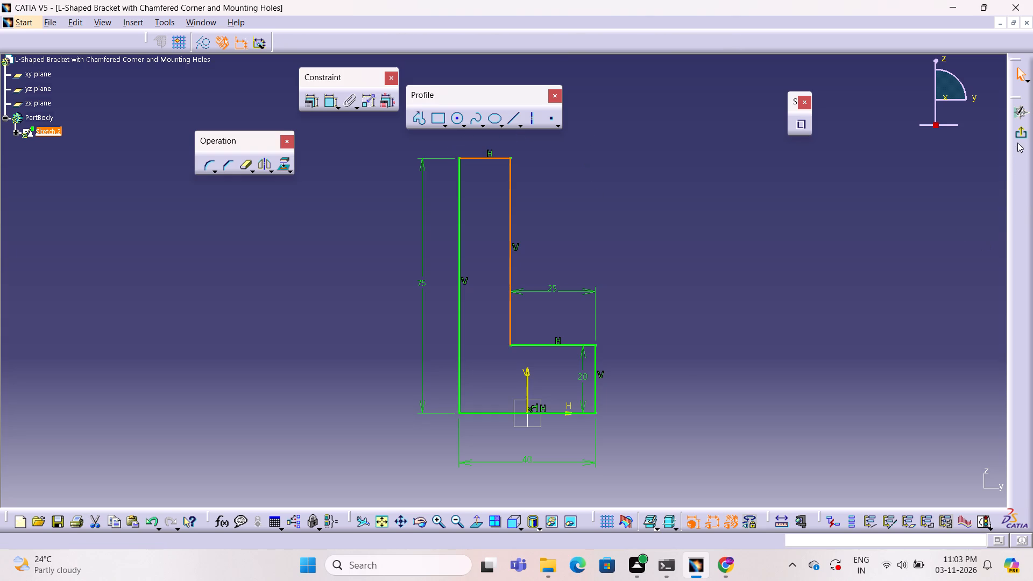
left_click(1016, 133)
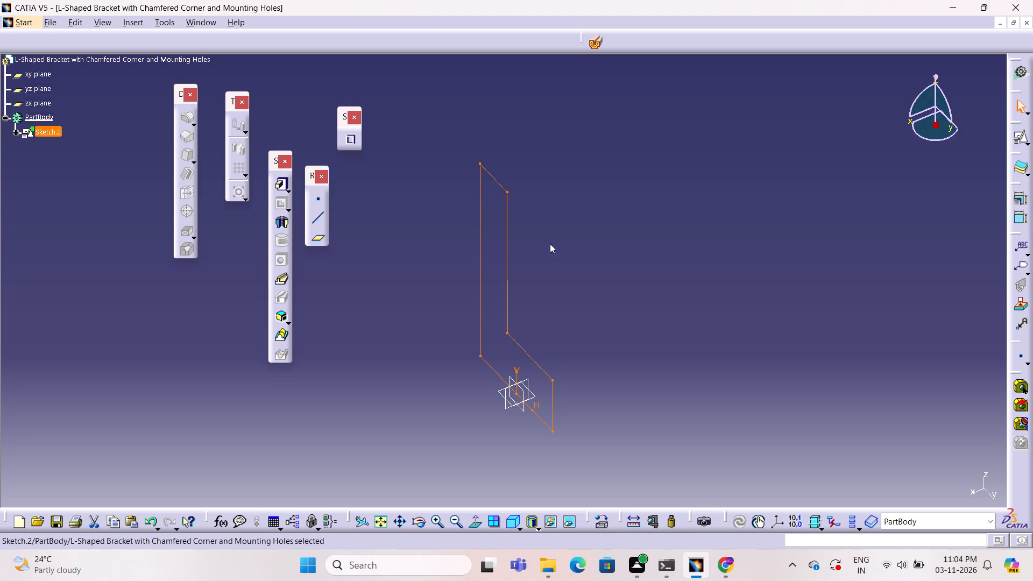
Extrude the L-profile sketch as a pad with mirrored extent and a first-limit length of 30 mm.
left_click(279, 181)
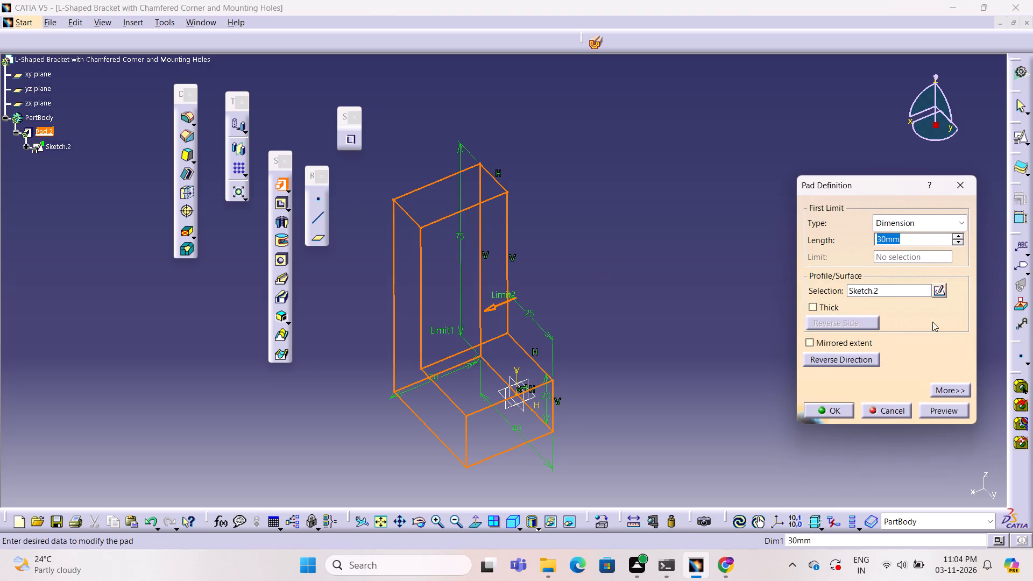
left_click(857, 340)
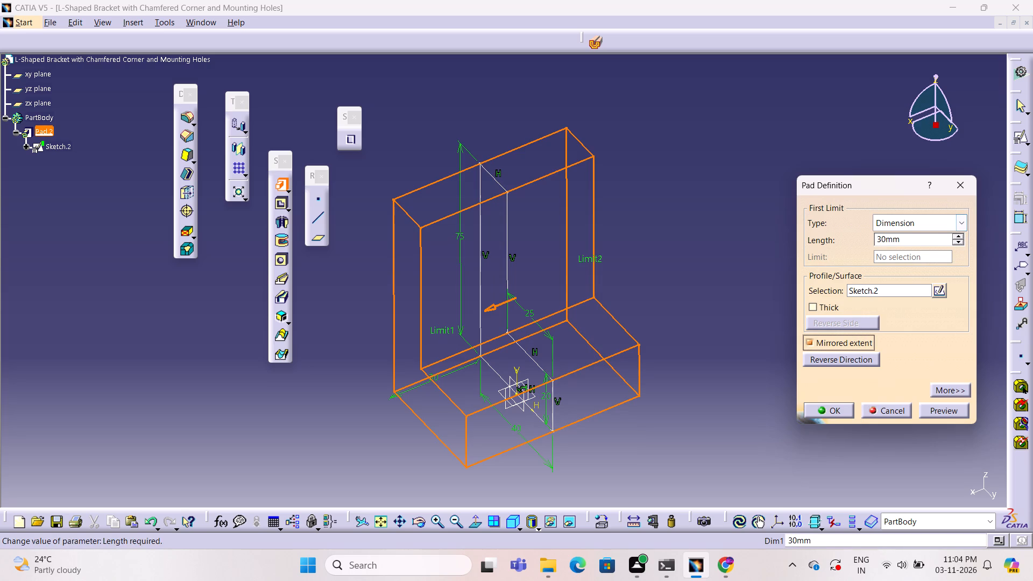
triple_click(928, 243)
double_click(928, 243)
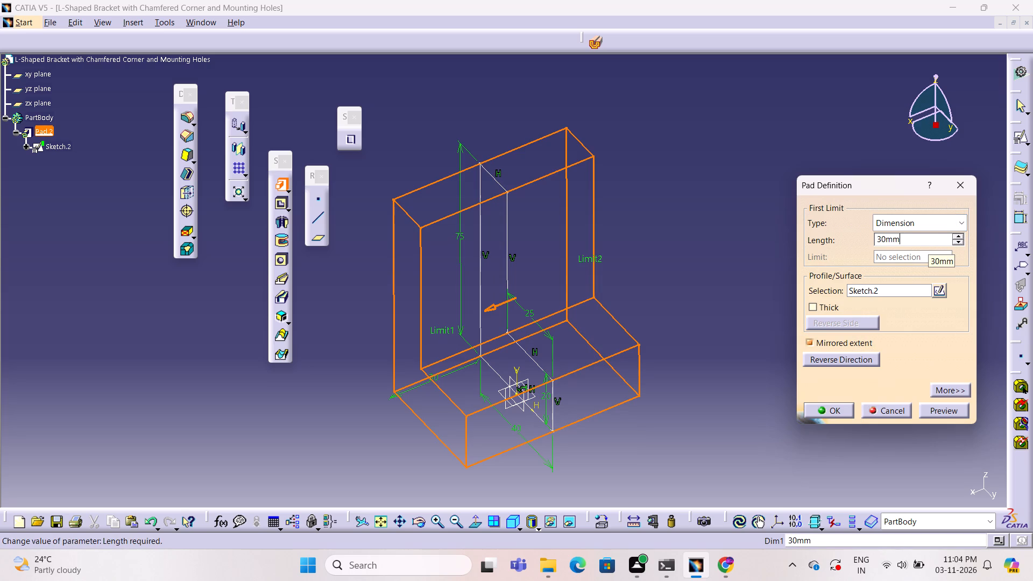
double_click(928, 243)
type("60/")
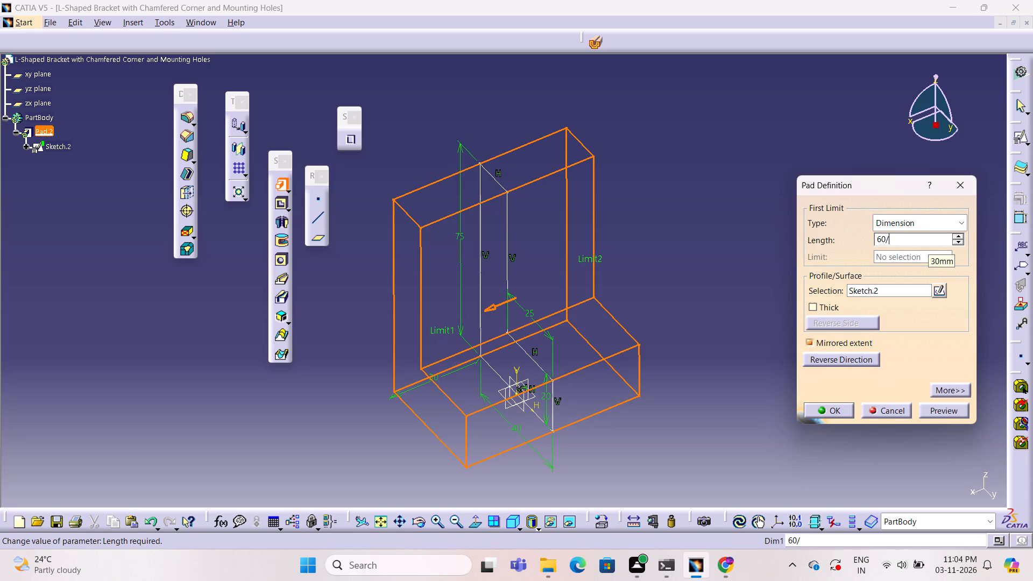
key("2")
key("Return")
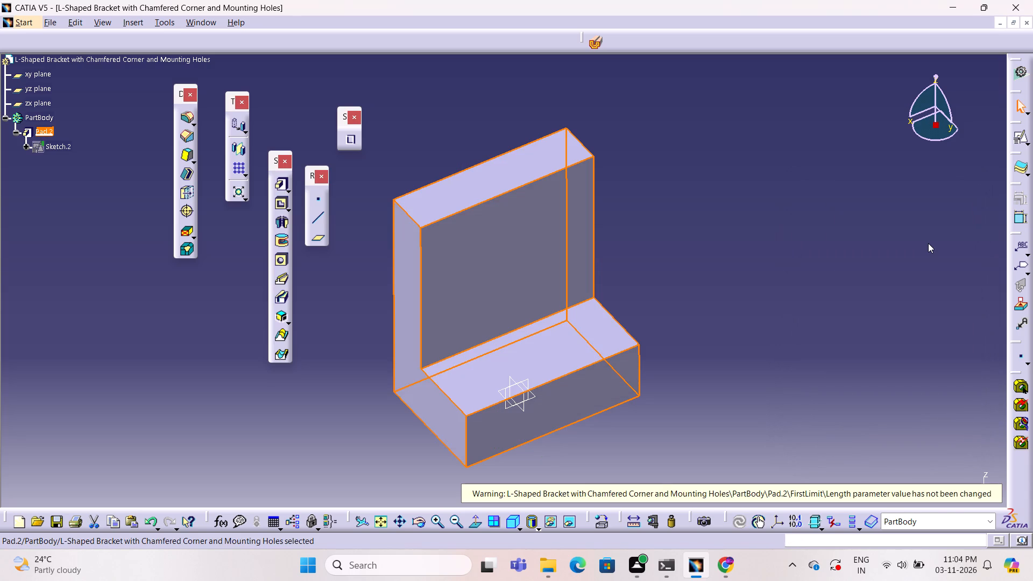
left_click(928, 243)
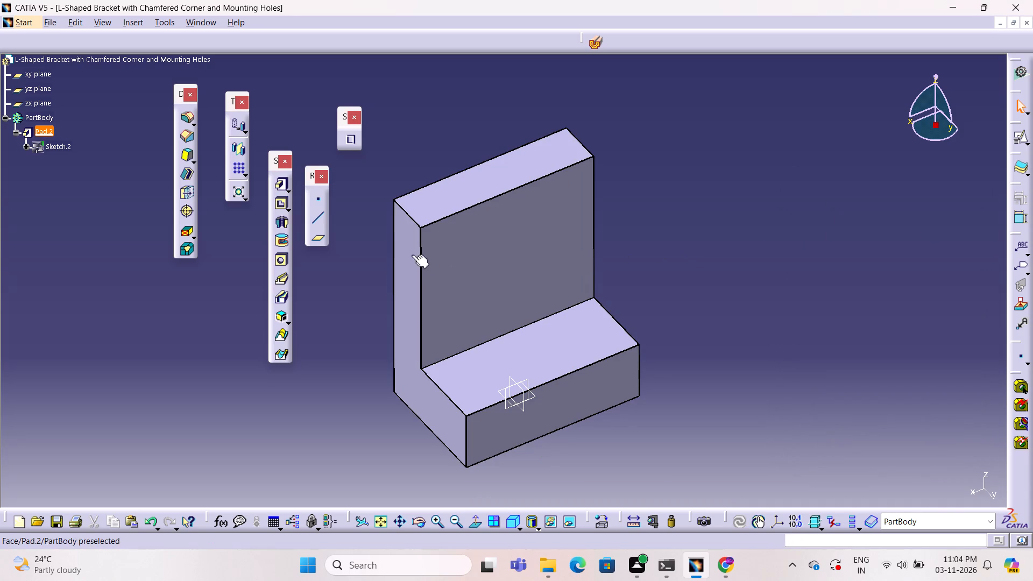
Chamfer the short top edge at the left end of the upright wall with 15 mm by 15 mm lengths.
middle_click_drag(799, 238, 845, 192)
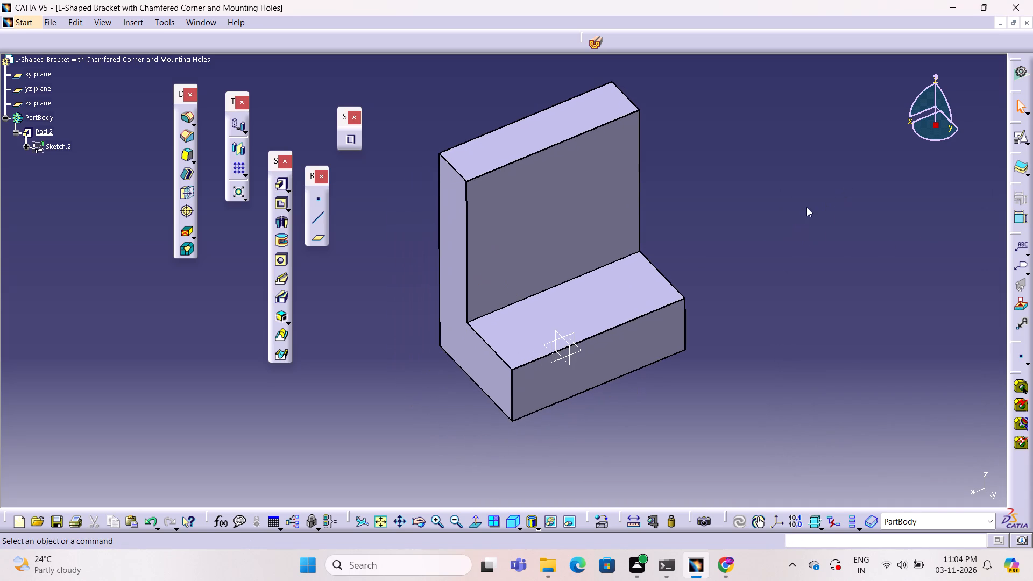
left_click(460, 172)
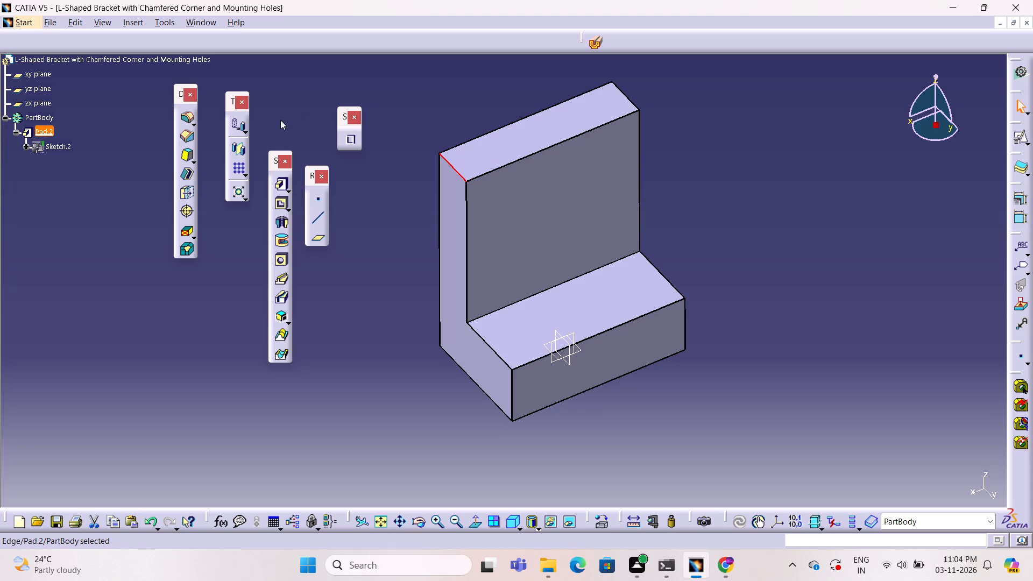
left_click(190, 139)
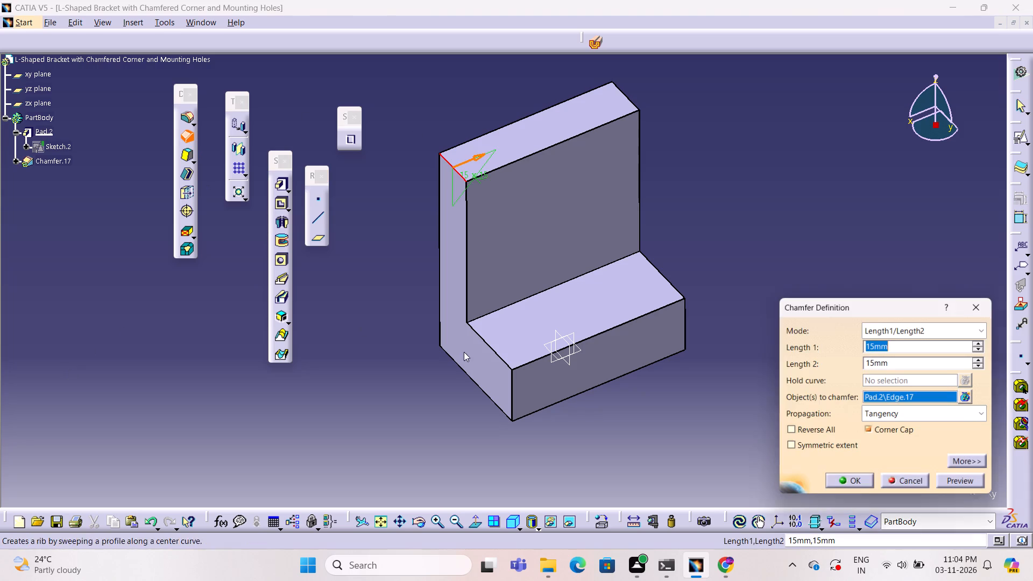
left_click(972, 490)
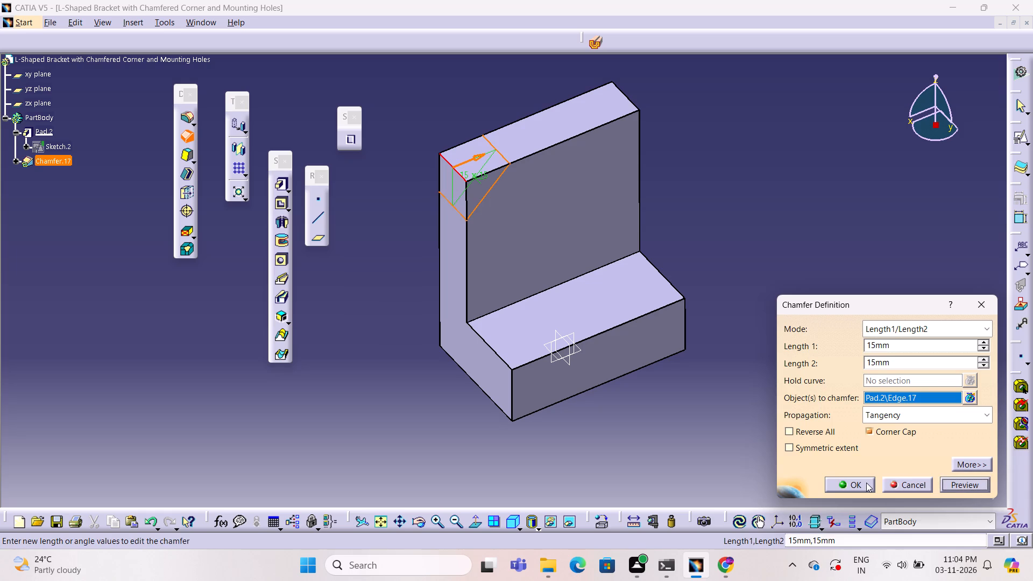
left_click(866, 483)
left_click(809, 448)
Chamfer the upright wall's front vertical edge below the corner chamfer with 15 mm by 15 mm lengths.
middle_click_drag(726, 381, 704, 363)
right_click_drag(718, 380, 704, 363)
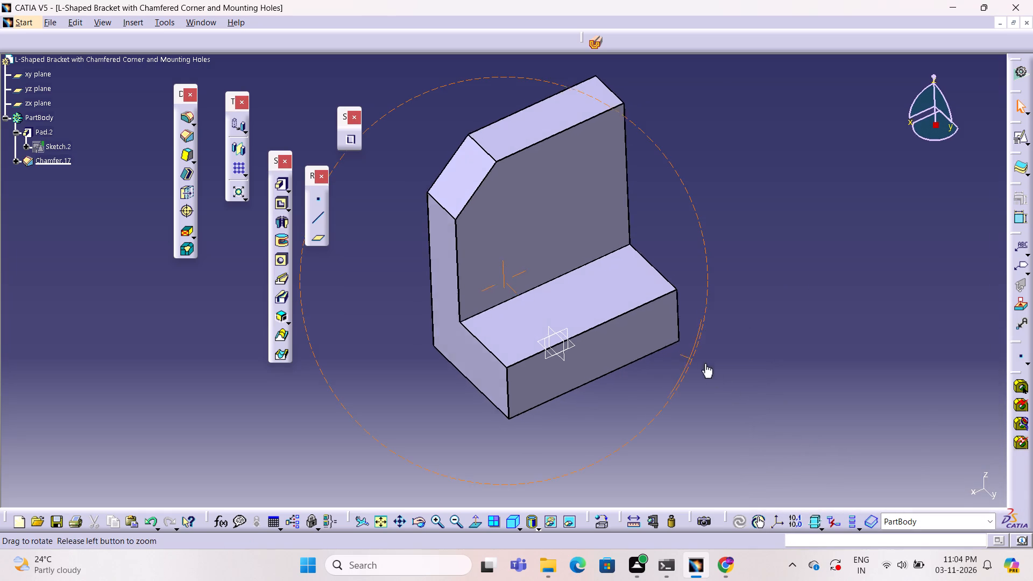
middle_click_drag(704, 363, 718, 325)
right_click_drag(704, 363, 728, 325)
middle_click(725, 325)
right_click(728, 325)
left_click(733, 303)
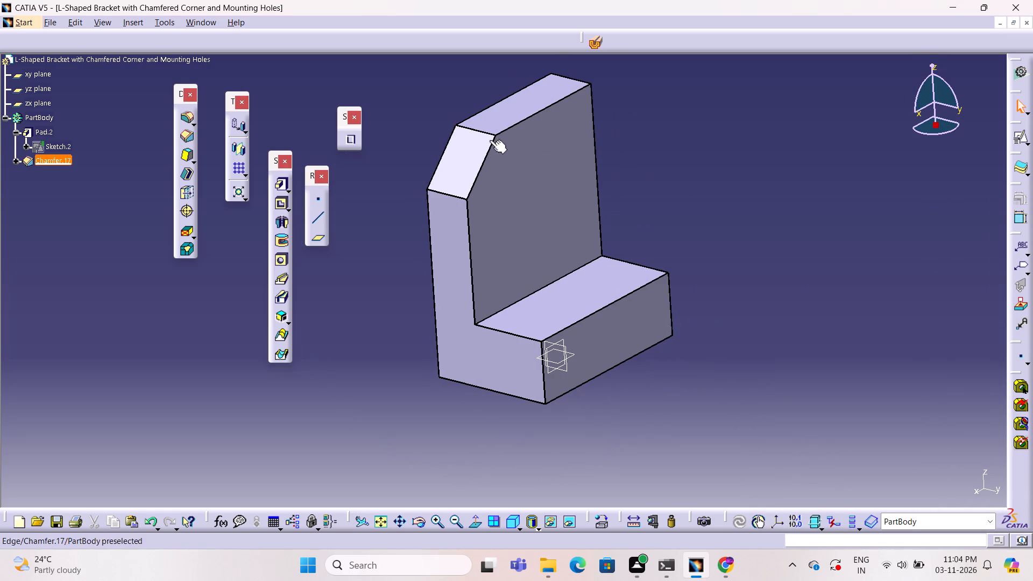
left_click(473, 284)
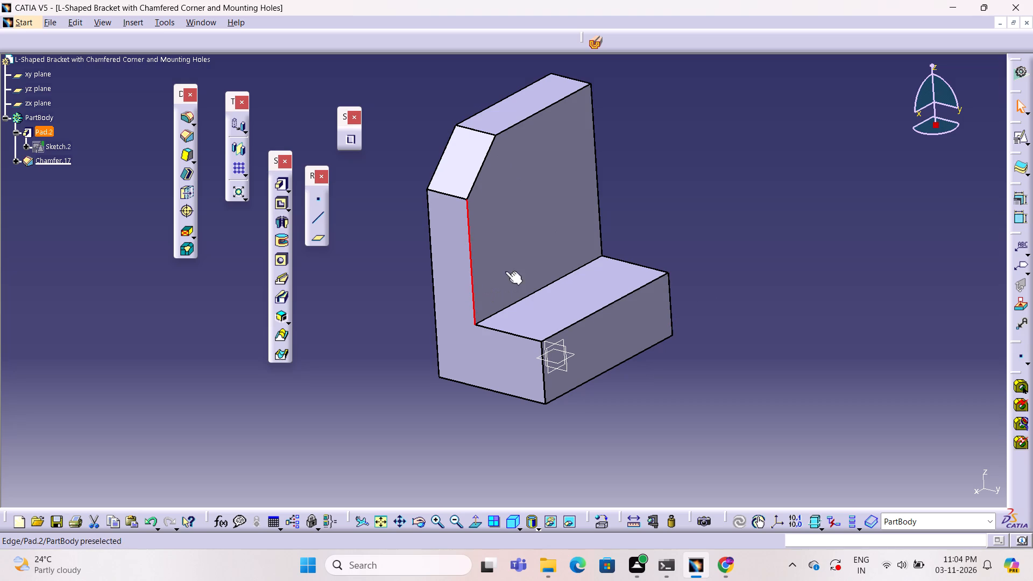
left_click(189, 139)
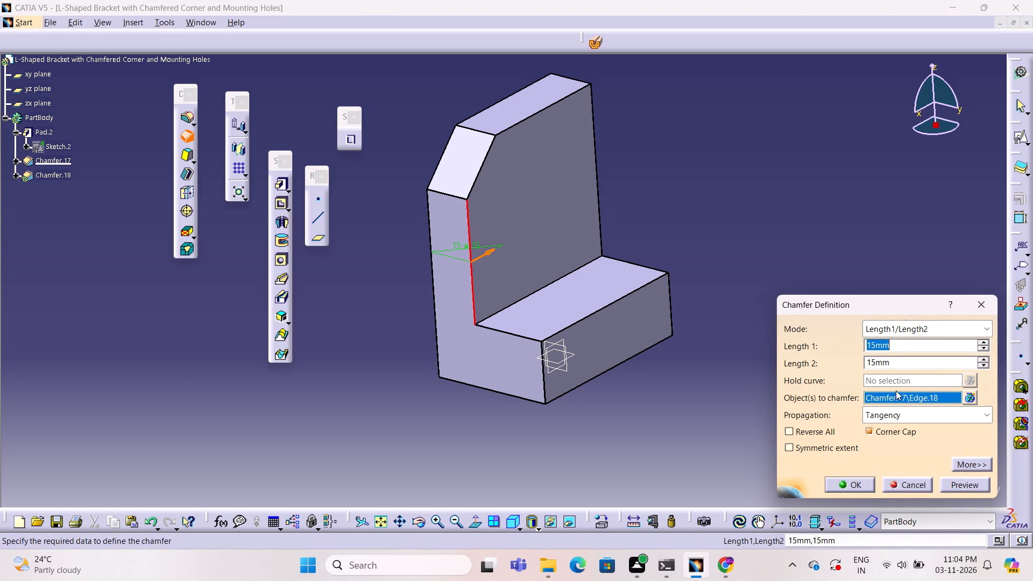
left_click(969, 480)
left_click(864, 485)
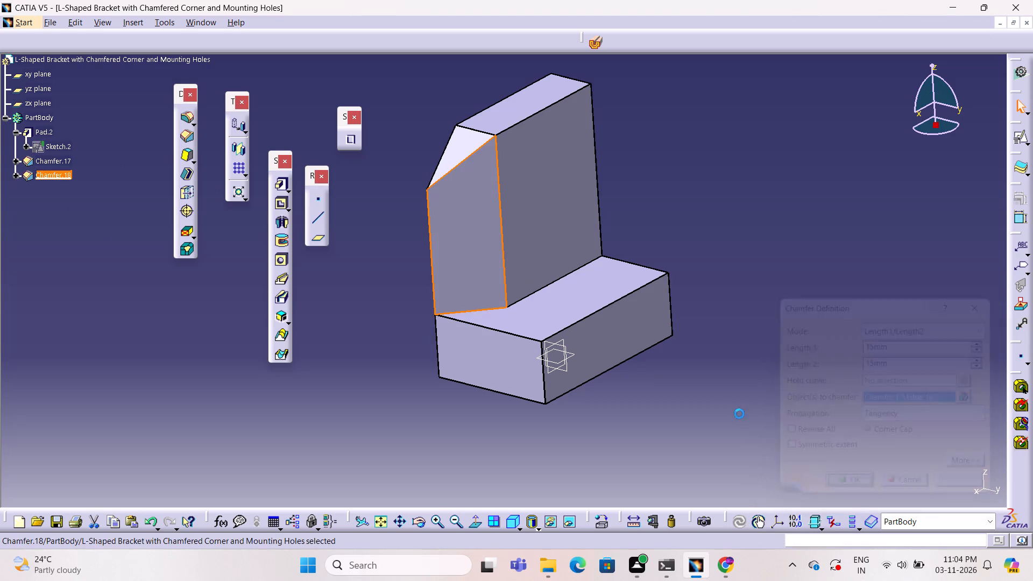
left_click(682, 182)
Chamfer the upright wall's front vertical edge at the opposite, right end with 15 mm by 15 mm lengths.
left_click(600, 192)
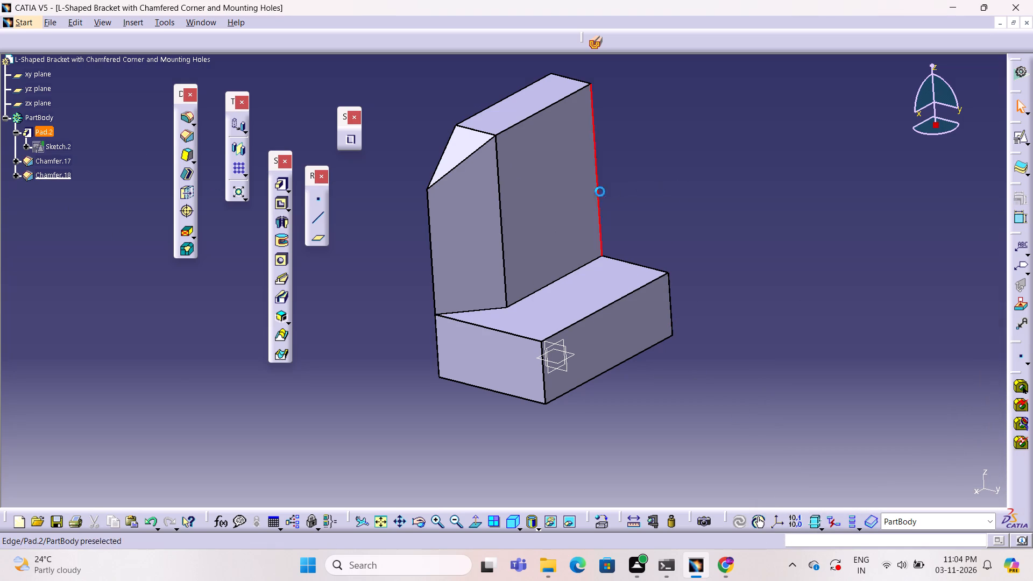
left_click(192, 137)
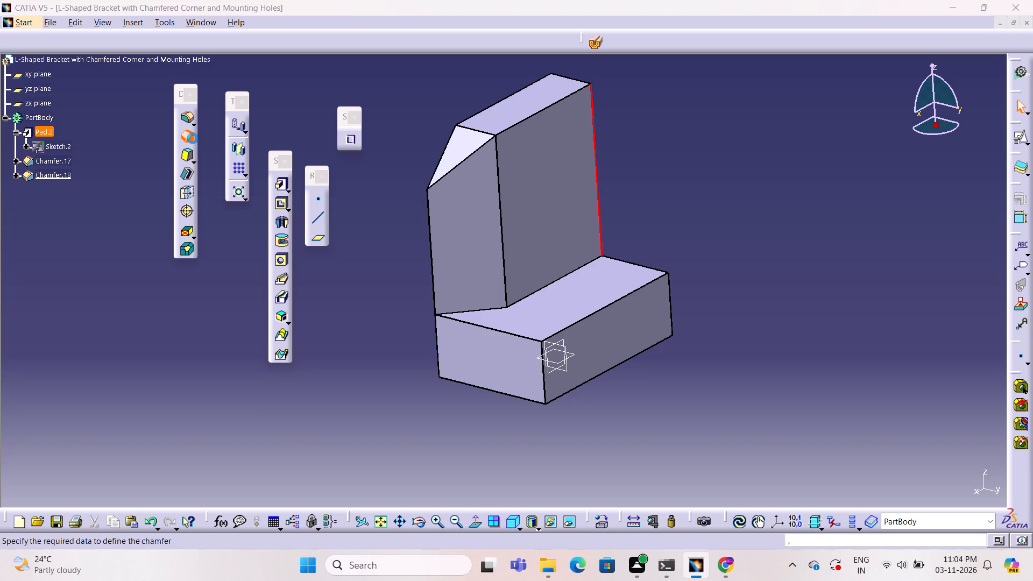
left_click(978, 481)
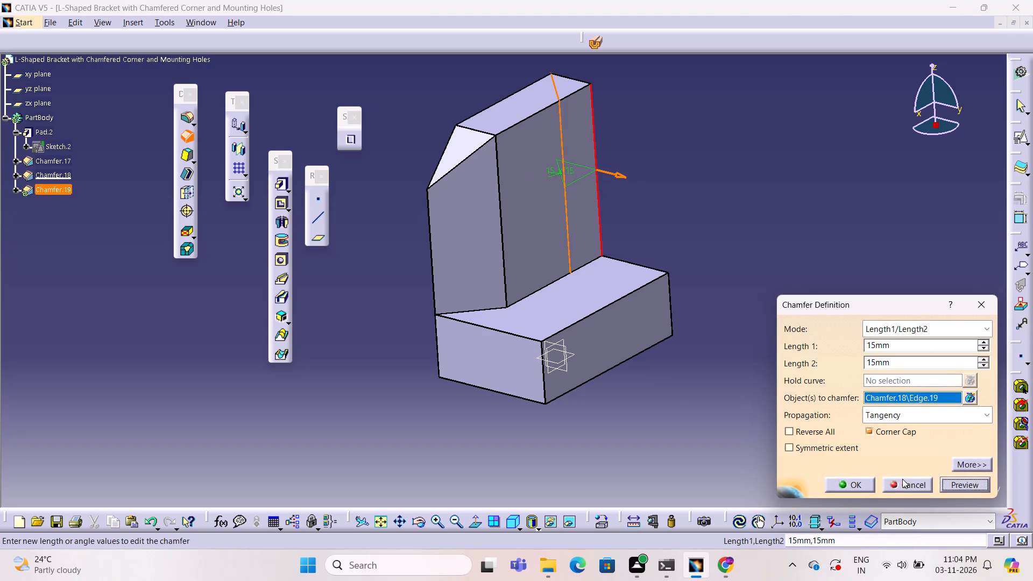
left_click(870, 480)
left_click(703, 341)
Chamfer the short top edge at the right end of the upright wall with 15 mm by 15 mm lengths.
middle_click_drag(712, 334, 548, 380)
right_click_drag(712, 334, 548, 380)
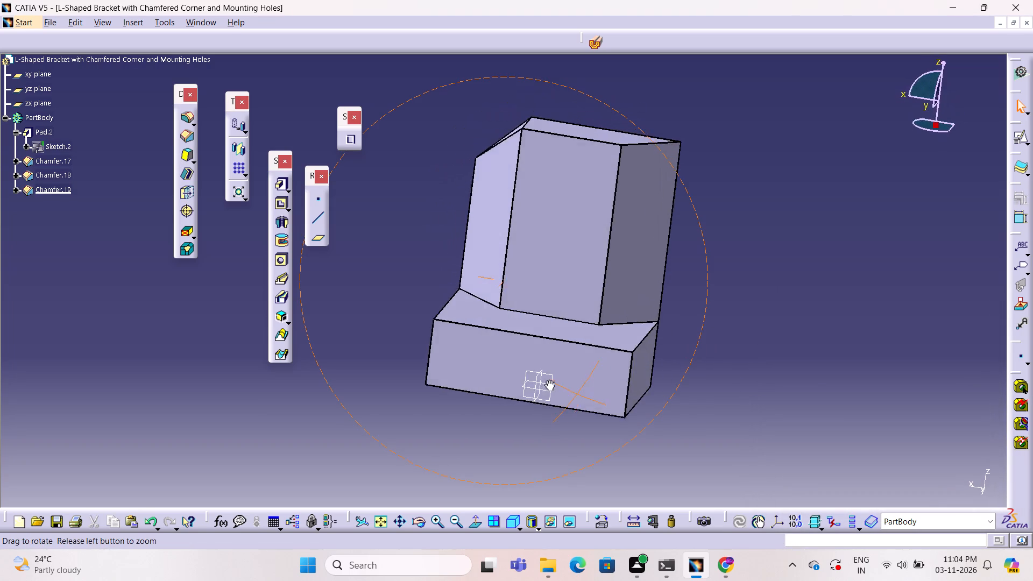
right_click_drag(548, 380, 627, 420)
middle_click_drag(548, 380, 627, 420)
right_click(627, 420)
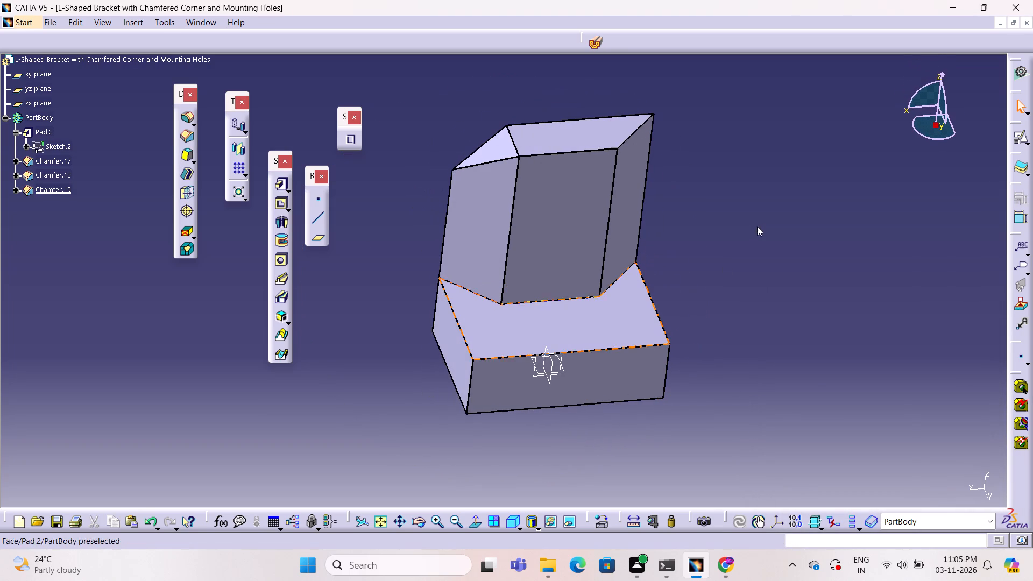
left_click(757, 226)
left_click(633, 132)
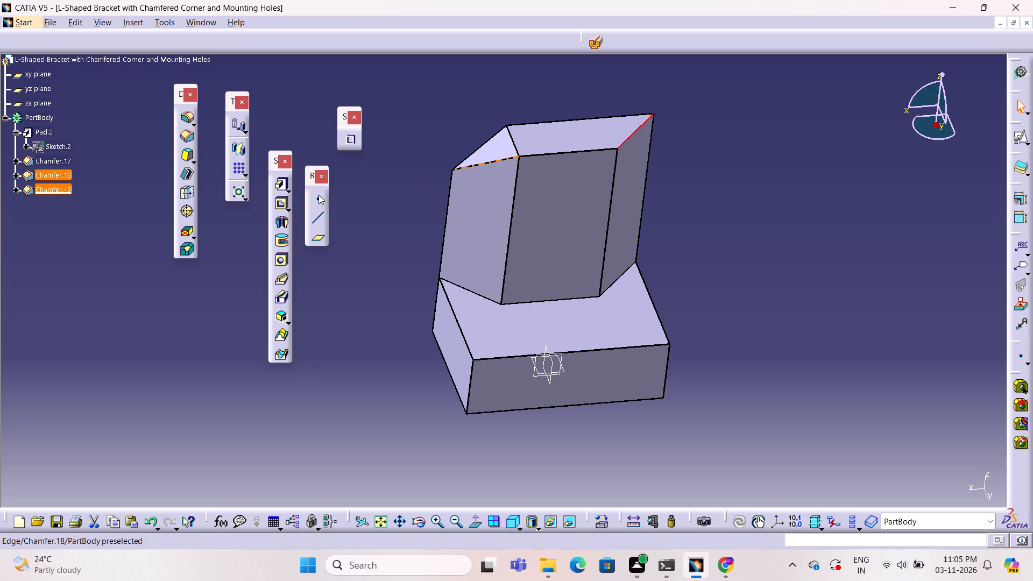
left_click(184, 133)
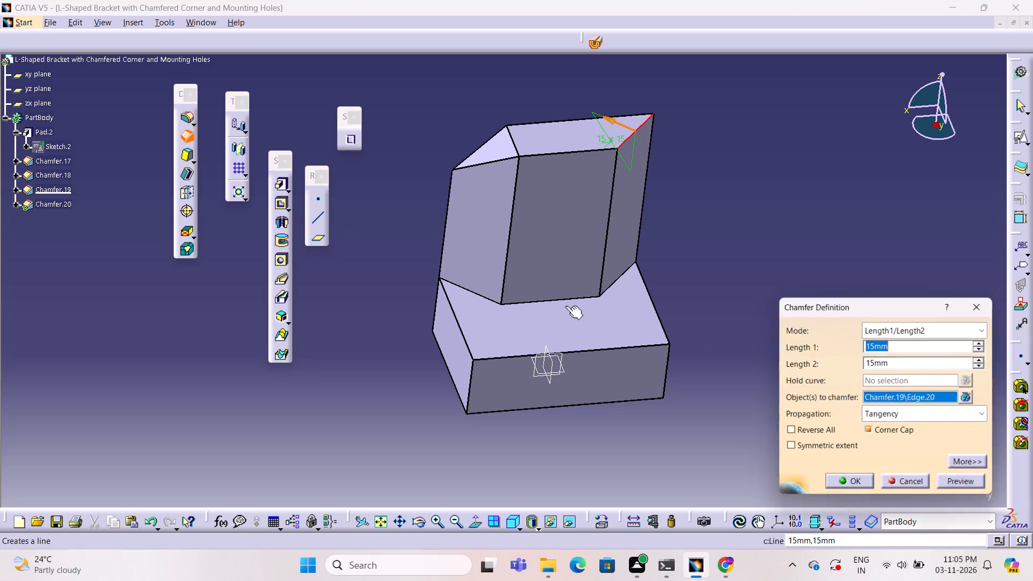
left_click(982, 485)
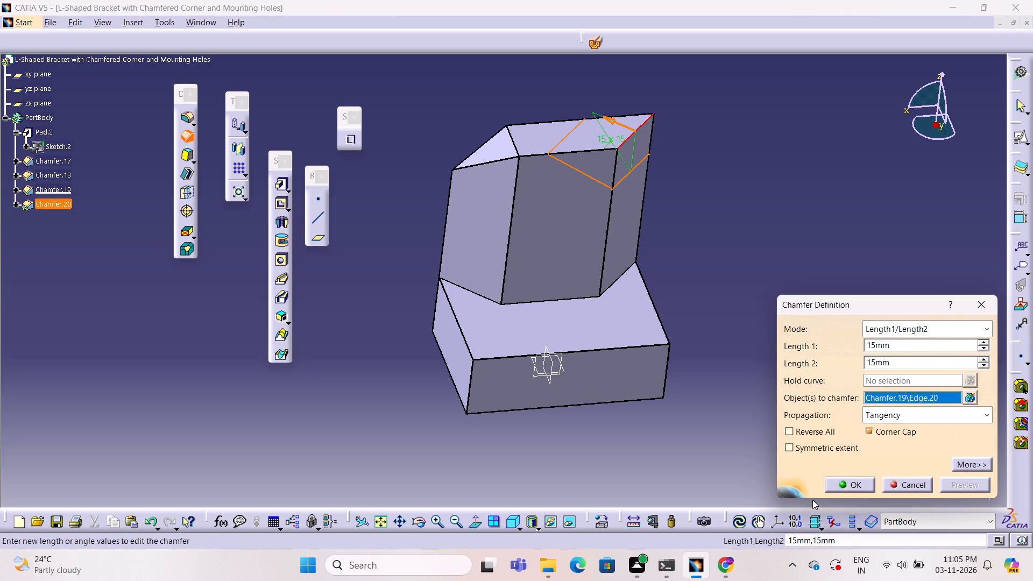
left_click(859, 483)
left_click(785, 416)
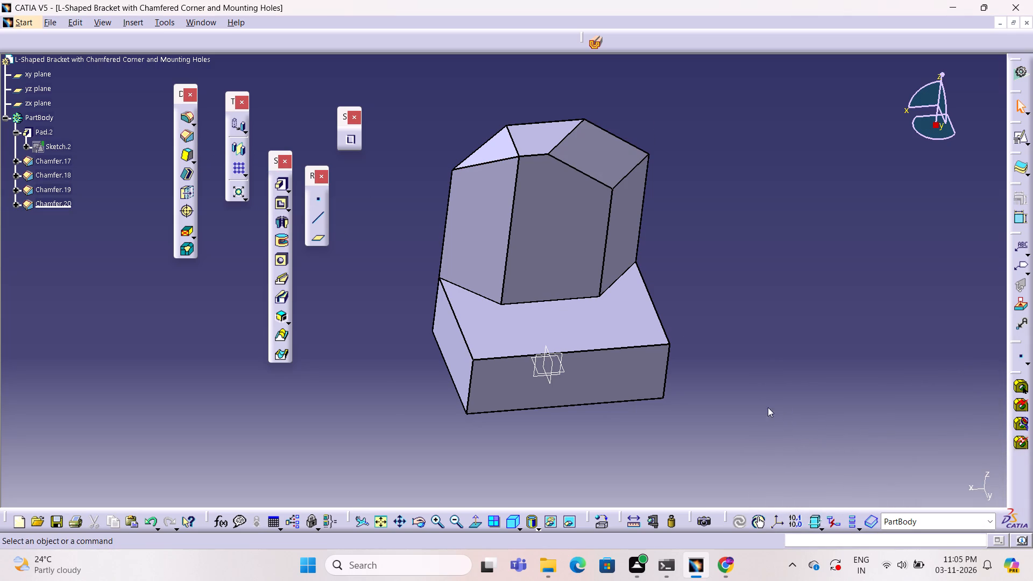
Chamfer the edge between the wall's top face and its left corner chamfer with 15 mm by 15 mm lengths.
left_click(514, 147)
left_click(185, 139)
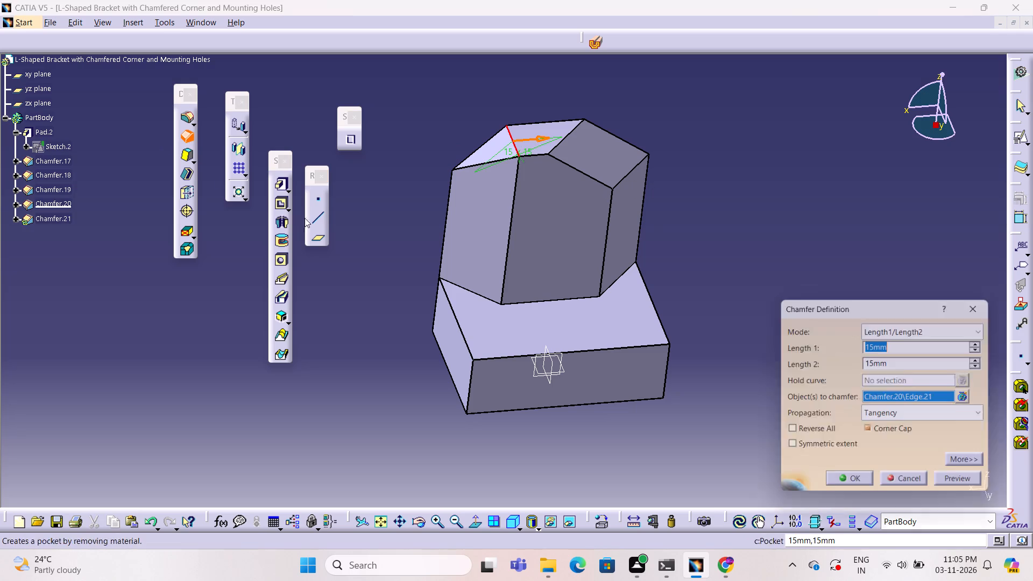
left_click(986, 490)
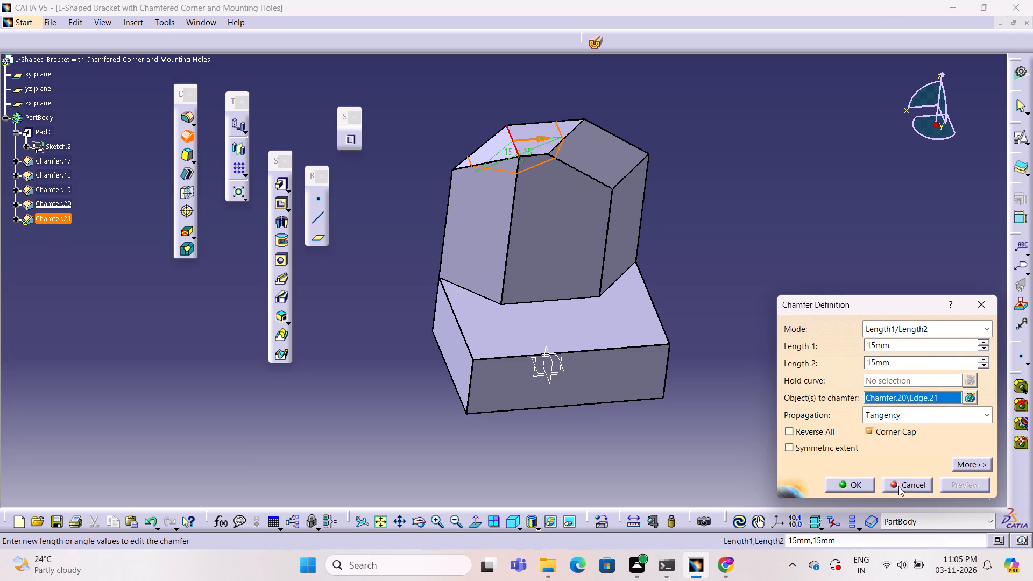
left_click(860, 484)
left_click(791, 400)
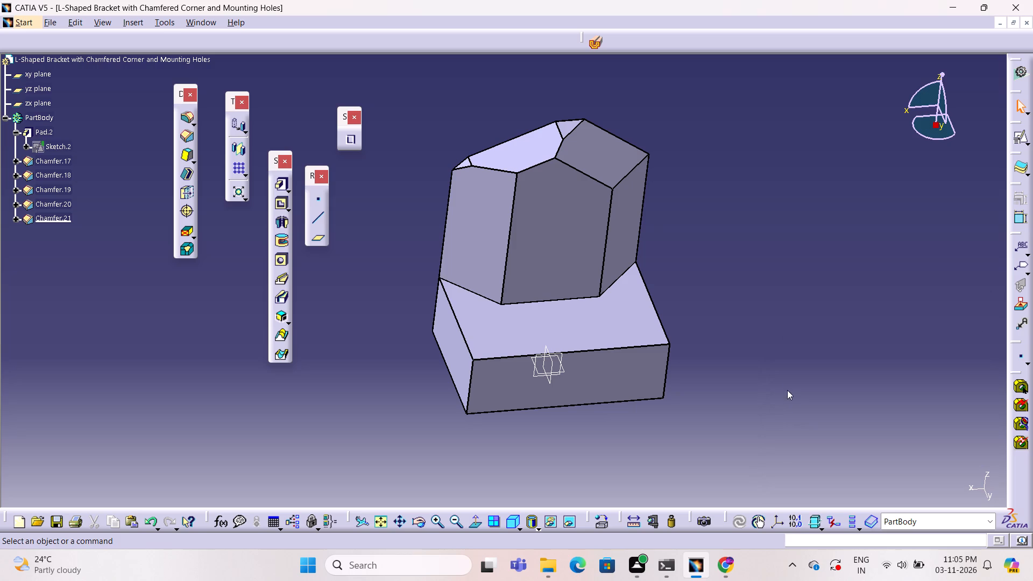
Chamfer the vertical edge between the wall's front face and its left vertical chamfer with 15 mm by 15 mm lengths.
left_click(507, 255)
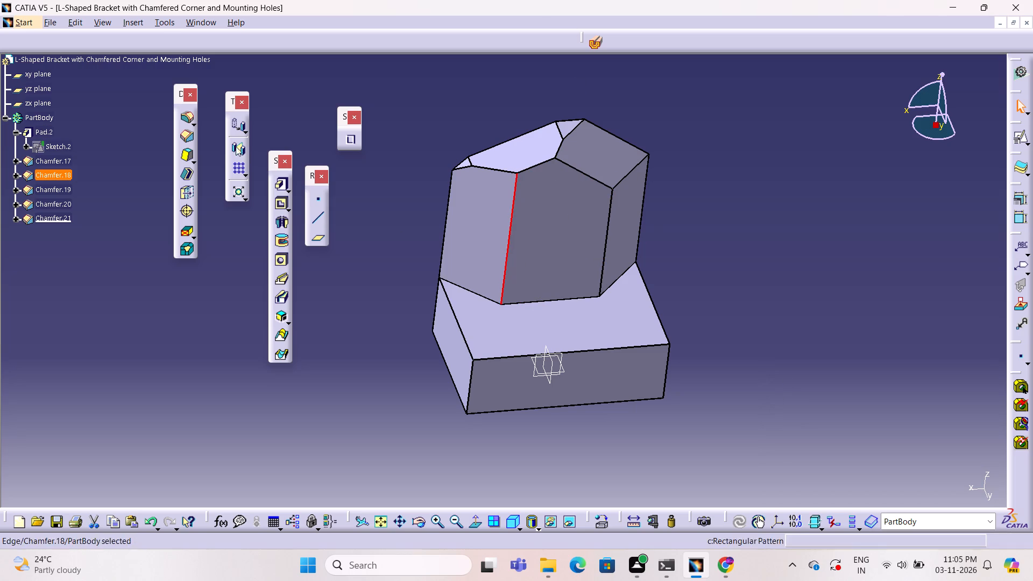
left_click(183, 137)
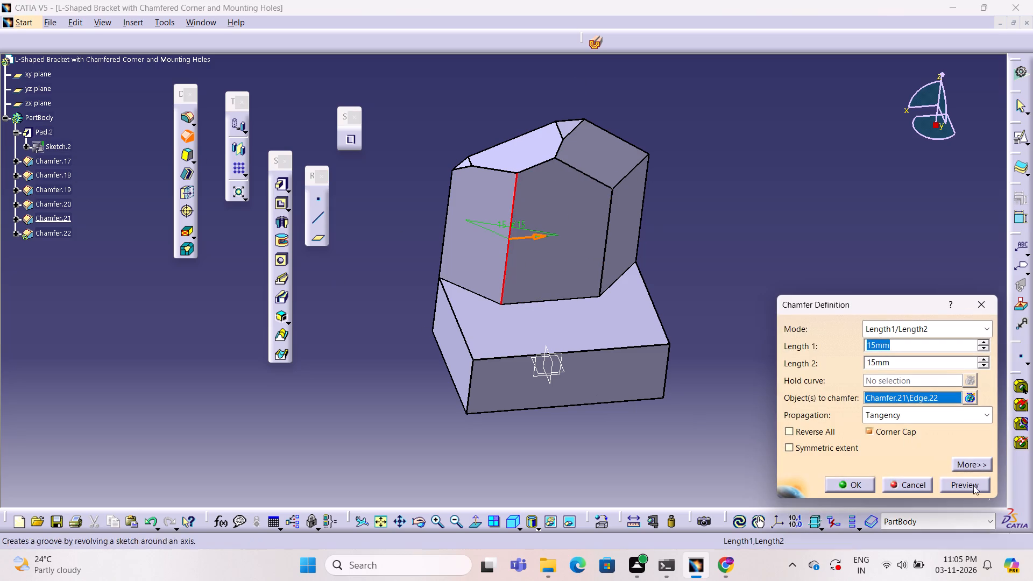
left_click(973, 485)
left_click(865, 477)
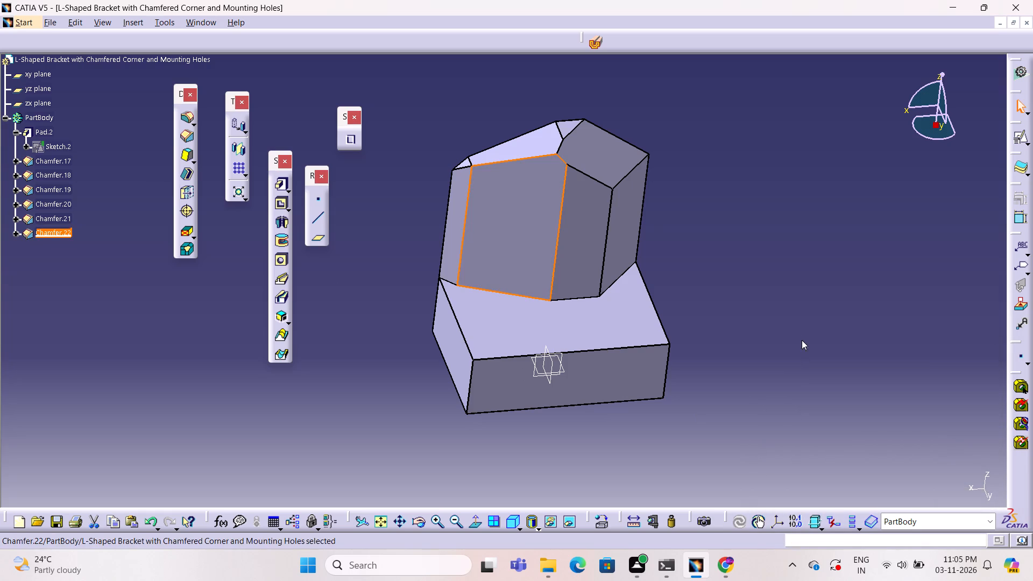
left_click(801, 337)
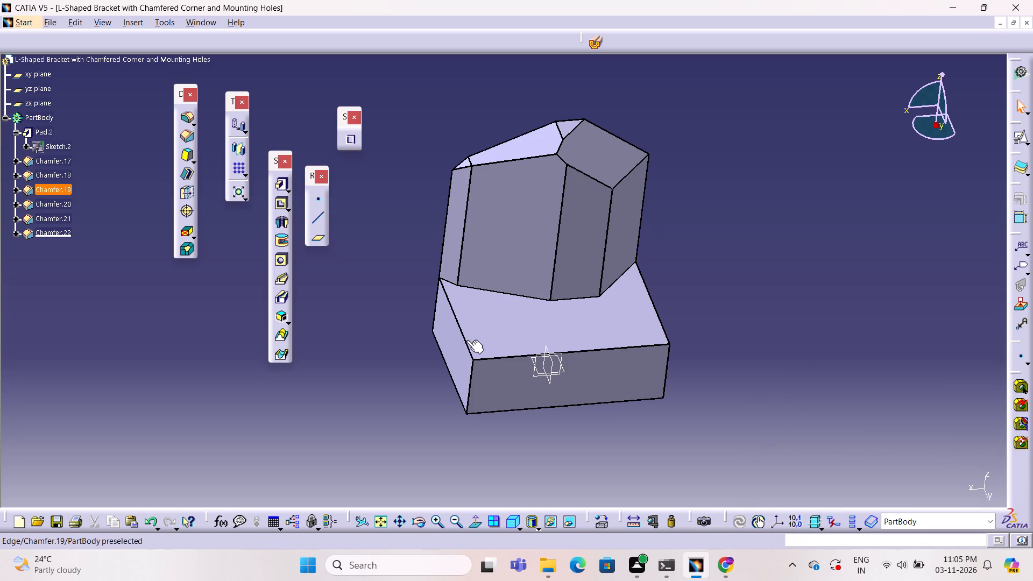
Chamfer the top edge at the left end of the base with 15 mm by 15 mm lengths.
left_click(463, 337)
left_click(191, 138)
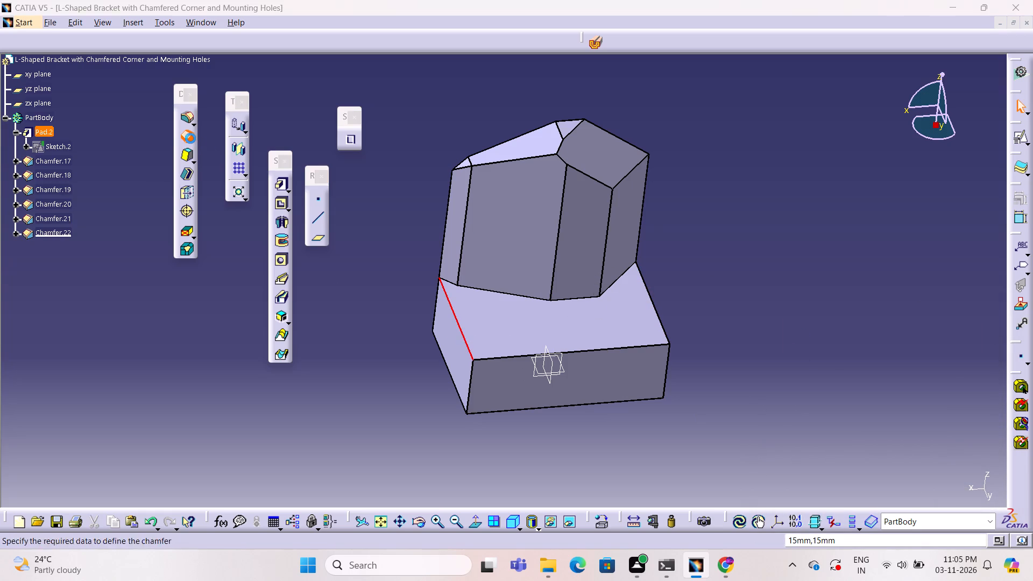
left_click(978, 487)
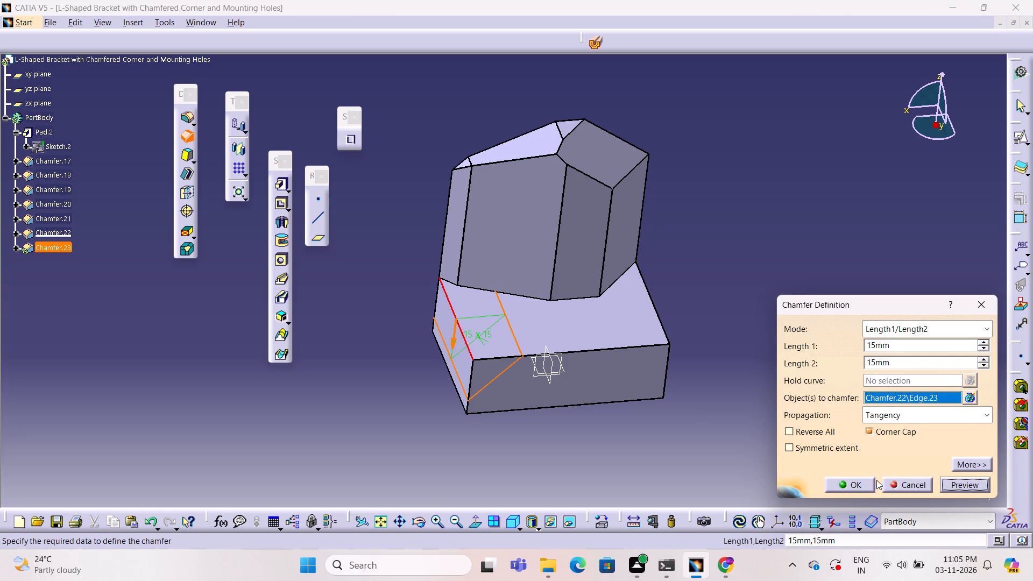
left_click(866, 485)
left_click(726, 419)
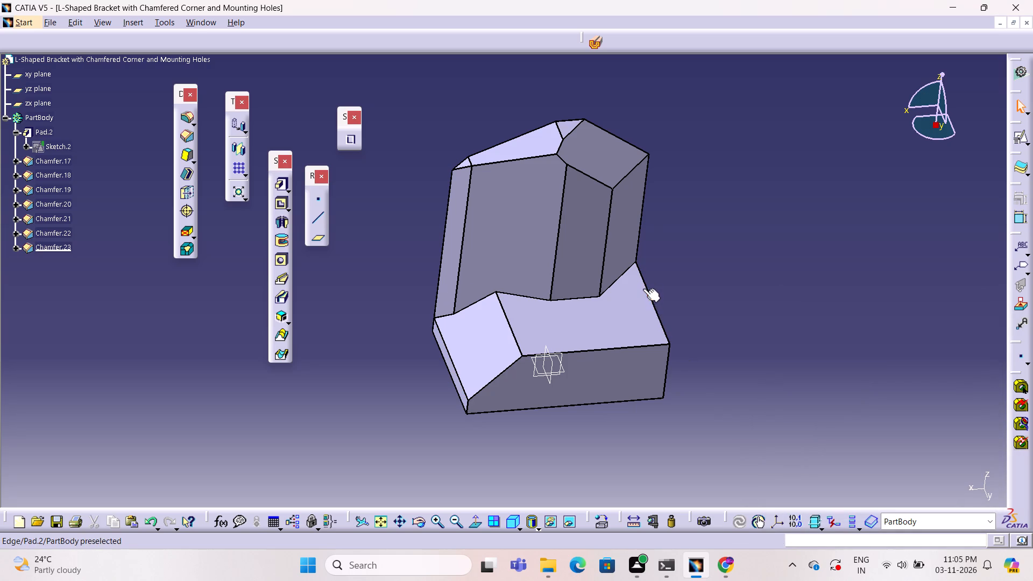
Chamfer the top edge at the right end of the base with 15 mm by 15 mm lengths.
left_click(655, 306)
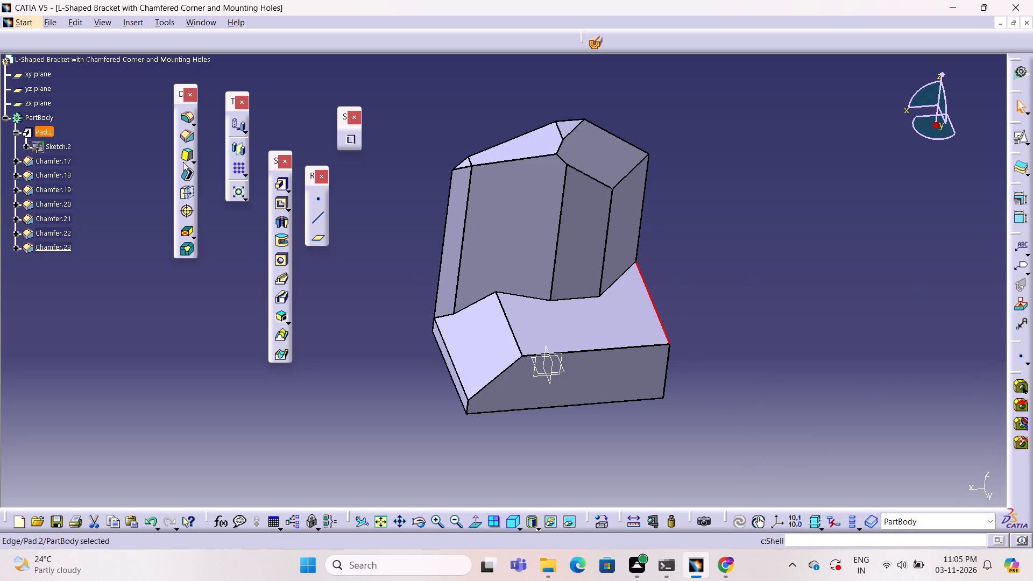
left_click(185, 137)
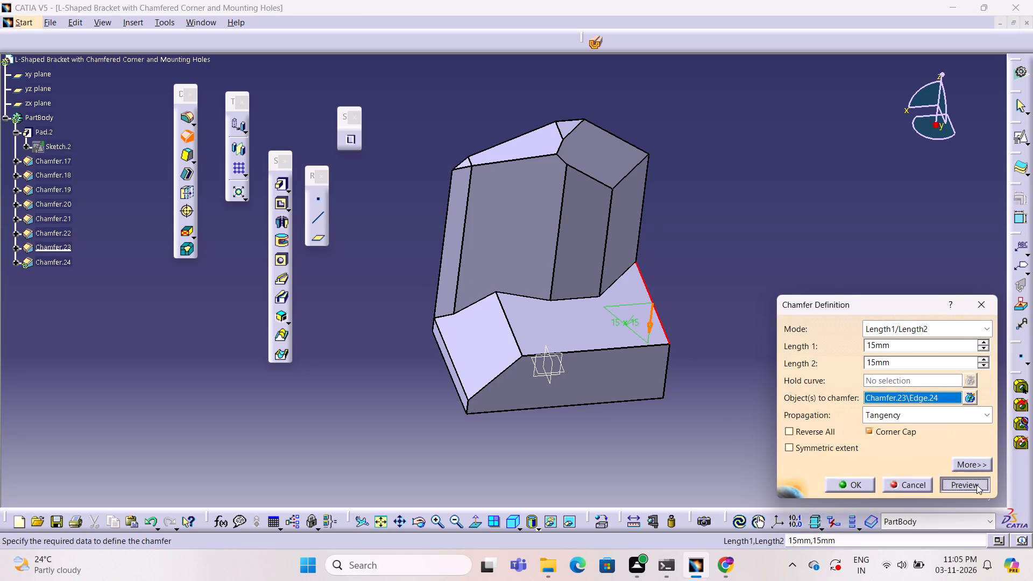
left_click(977, 485)
left_click(856, 487)
left_click(731, 399)
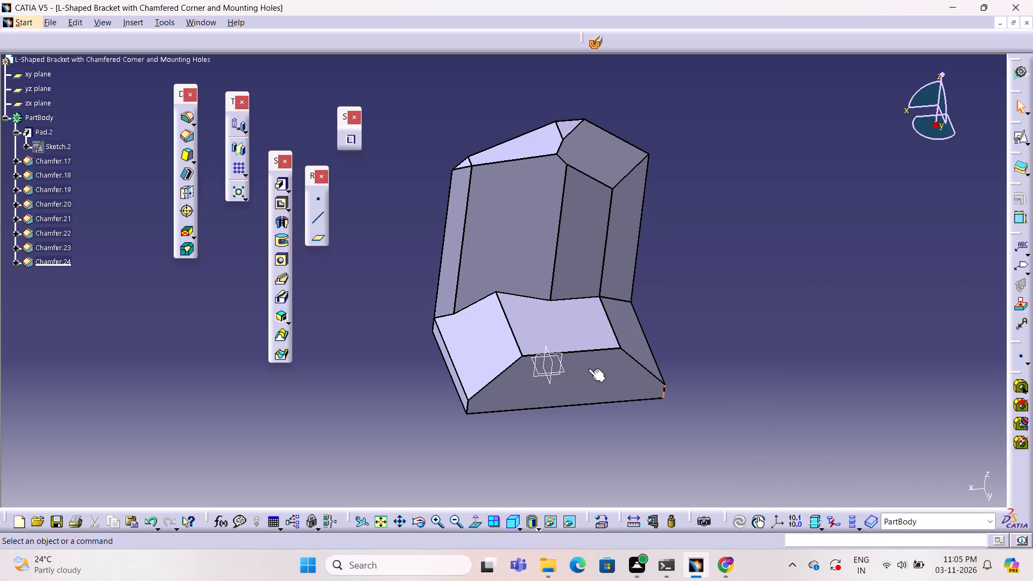
Chamfer the bottom front edge of the base with 15 mm by 15 mm lengths.
left_click(592, 403)
left_click(190, 141)
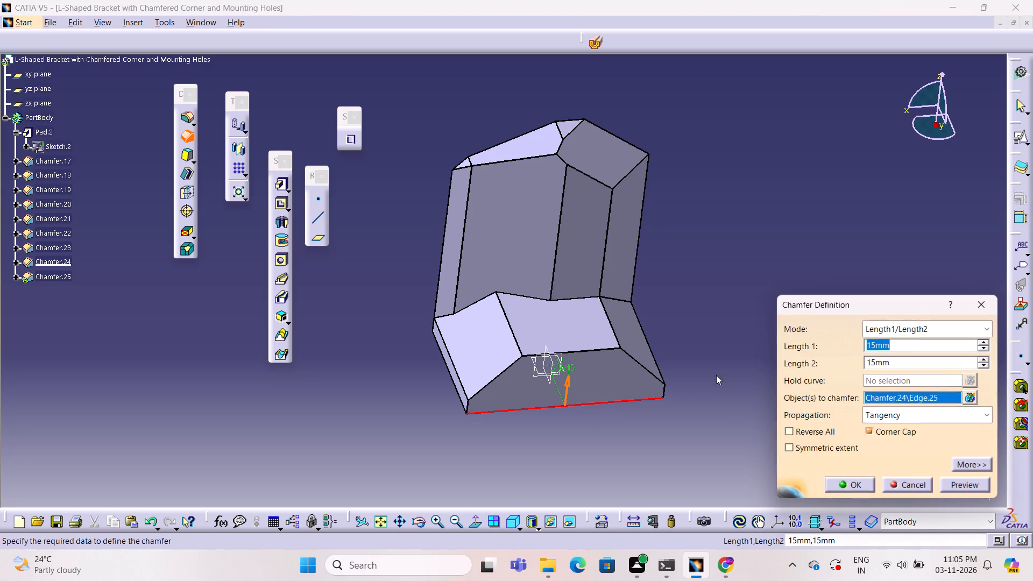
left_click(987, 484)
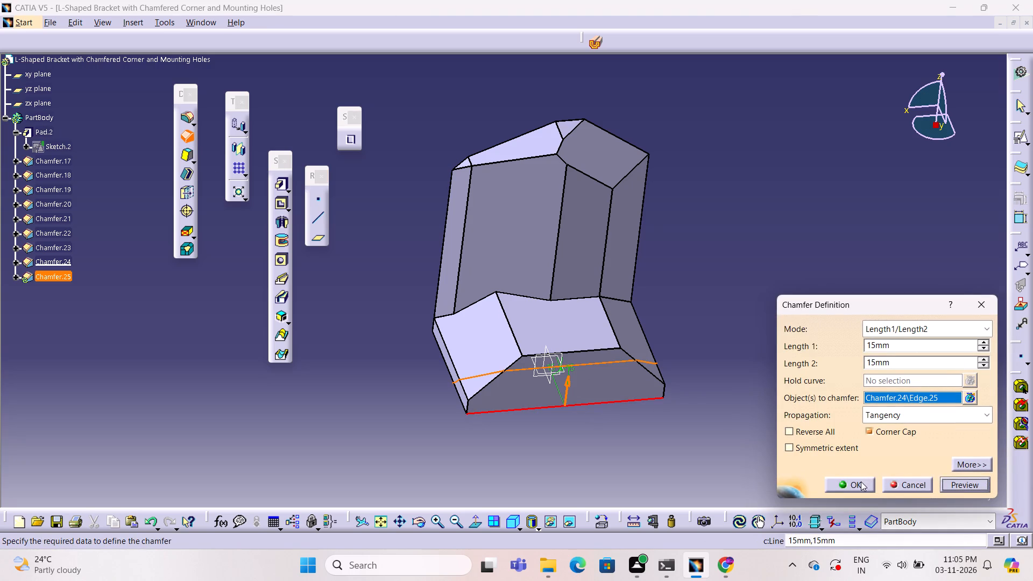
left_click(861, 481)
left_click(791, 423)
Chamfer the long heel edge between the wall's back face and the base's underside with 15 mm by 15 mm lengths.
middle_click_drag(788, 414, 712, 177)
right_click_drag(786, 414, 712, 177)
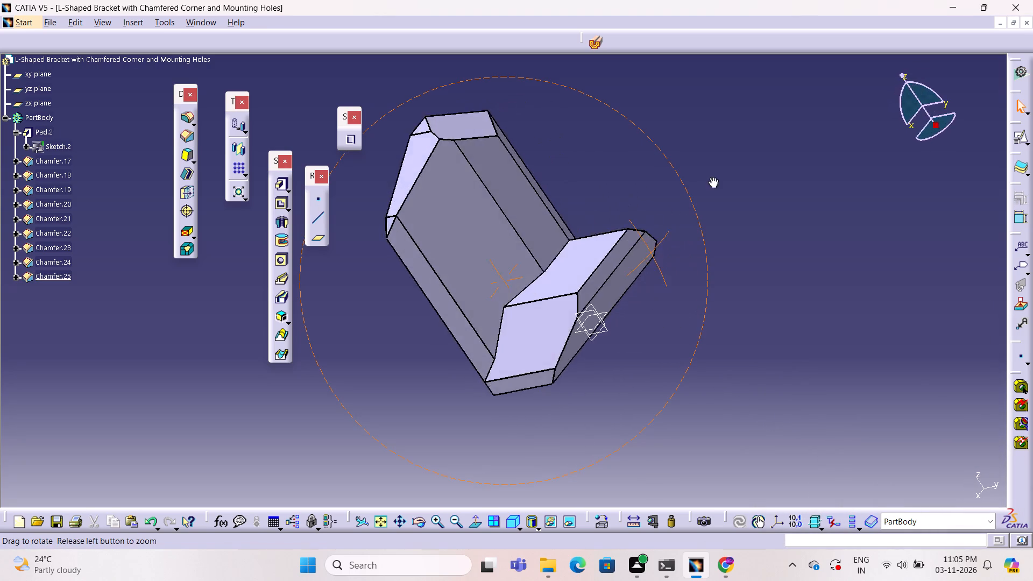
middle_click_drag(712, 177, 732, 232)
right_click_drag(712, 177, 803, 258)
middle_click_drag(732, 233, 803, 258)
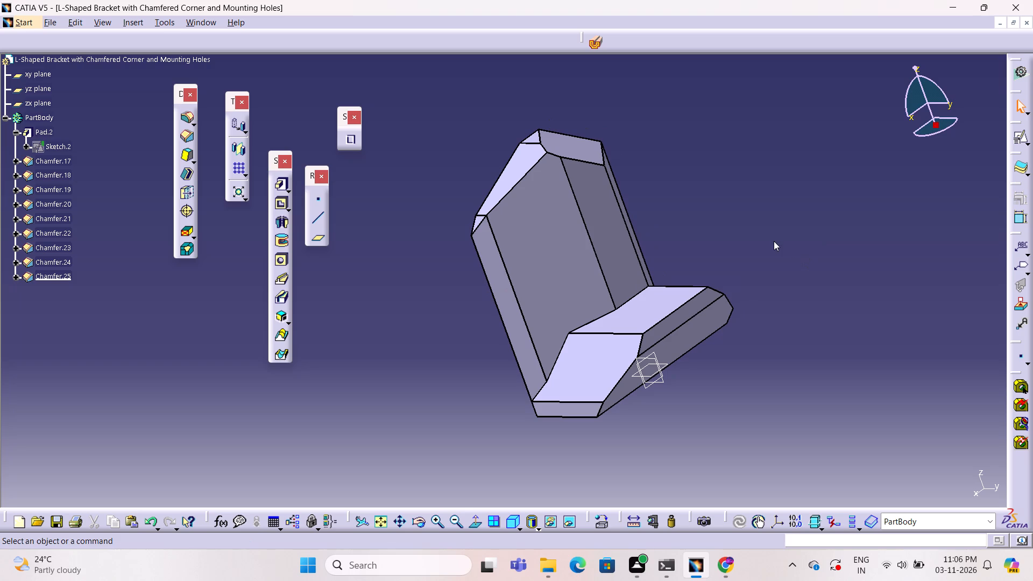
middle_click_drag(776, 239, 767, 353)
right_click_drag(776, 239, 767, 353)
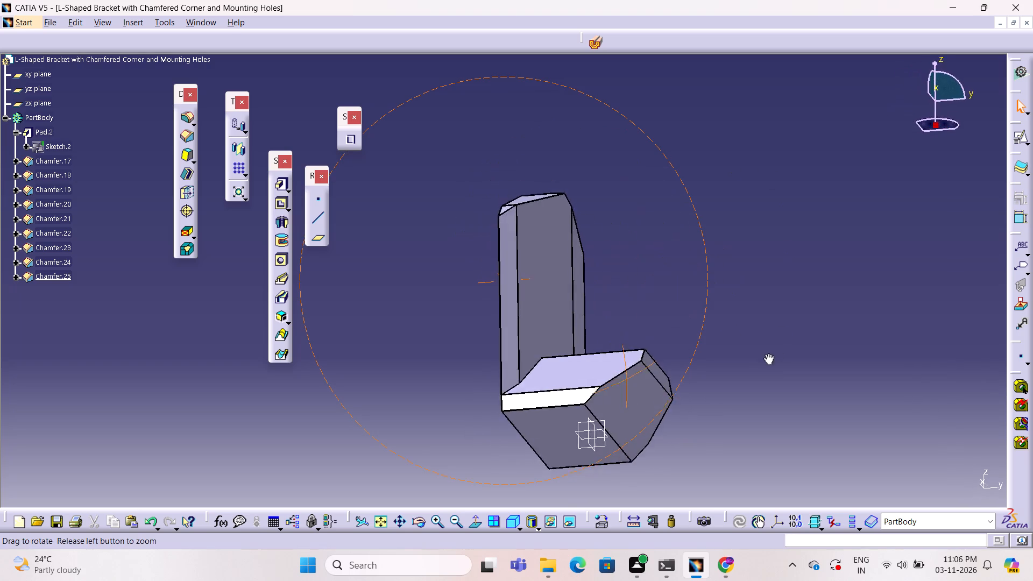
middle_click_drag(767, 353, 730, 267)
right_click_drag(767, 353, 730, 267)
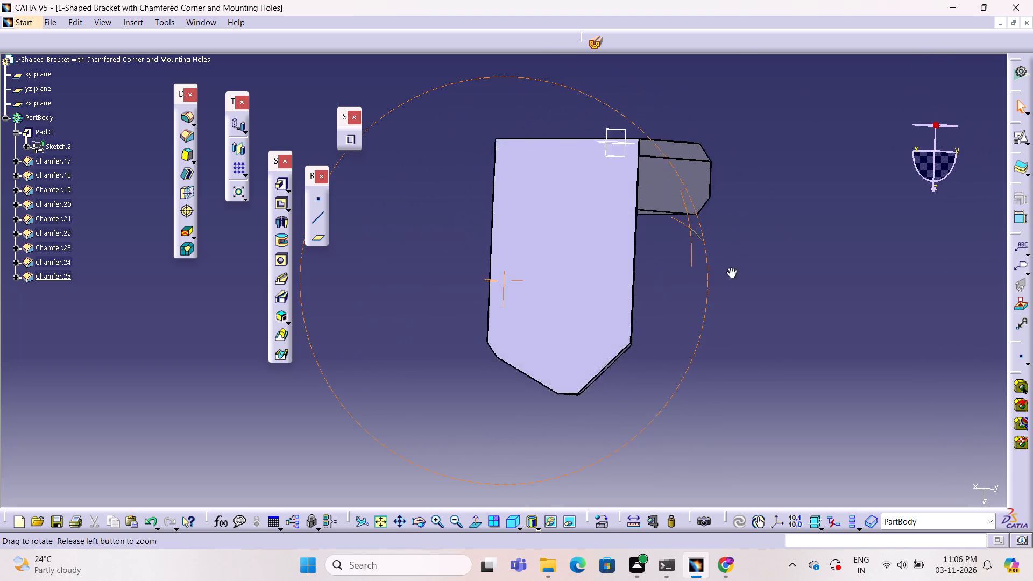
right_click_drag(730, 267, 735, 358)
middle_click_drag(730, 267, 735, 356)
left_click(640, 229)
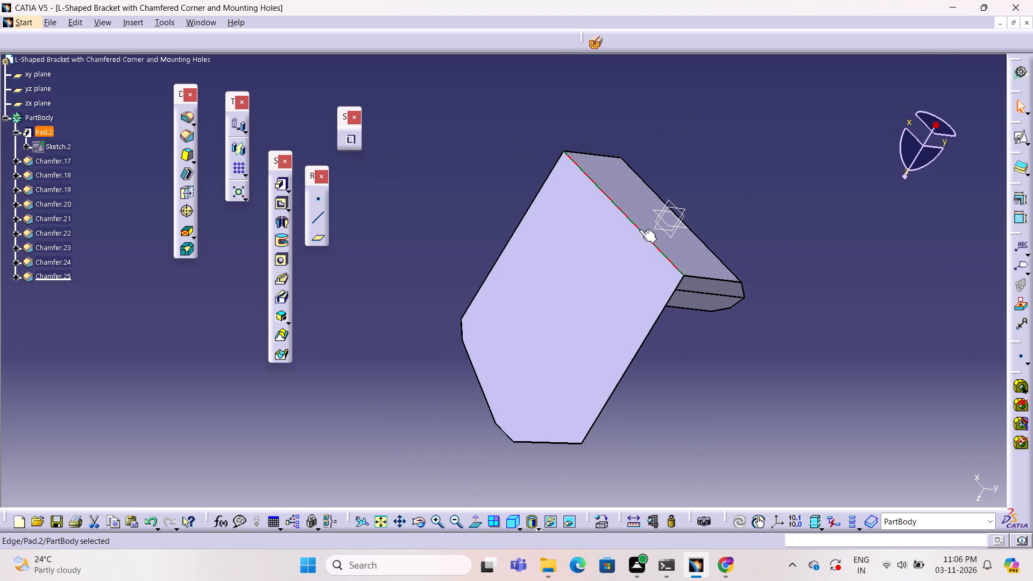
left_click(188, 136)
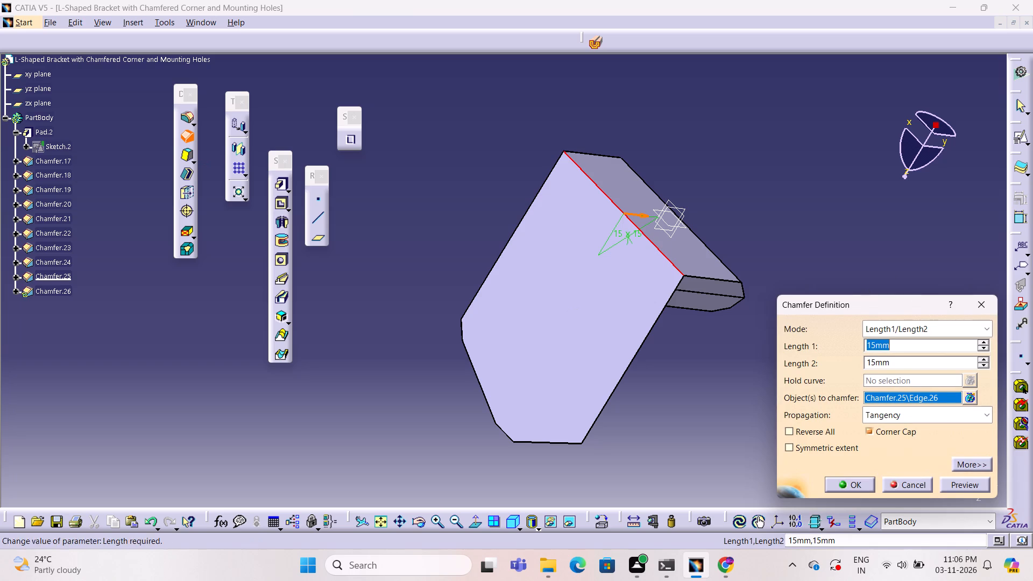
left_click(968, 487)
left_click(864, 486)
left_click(770, 360)
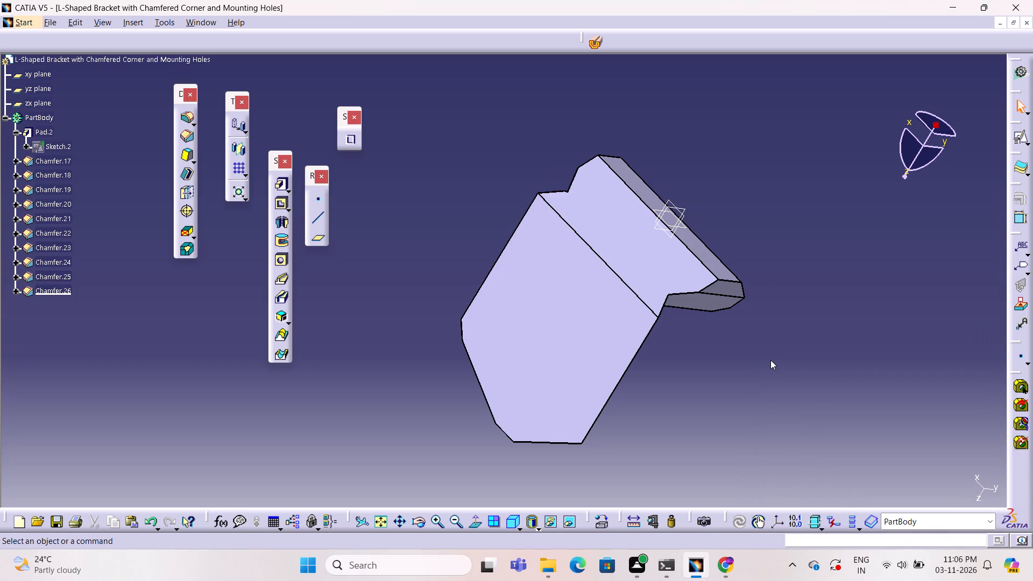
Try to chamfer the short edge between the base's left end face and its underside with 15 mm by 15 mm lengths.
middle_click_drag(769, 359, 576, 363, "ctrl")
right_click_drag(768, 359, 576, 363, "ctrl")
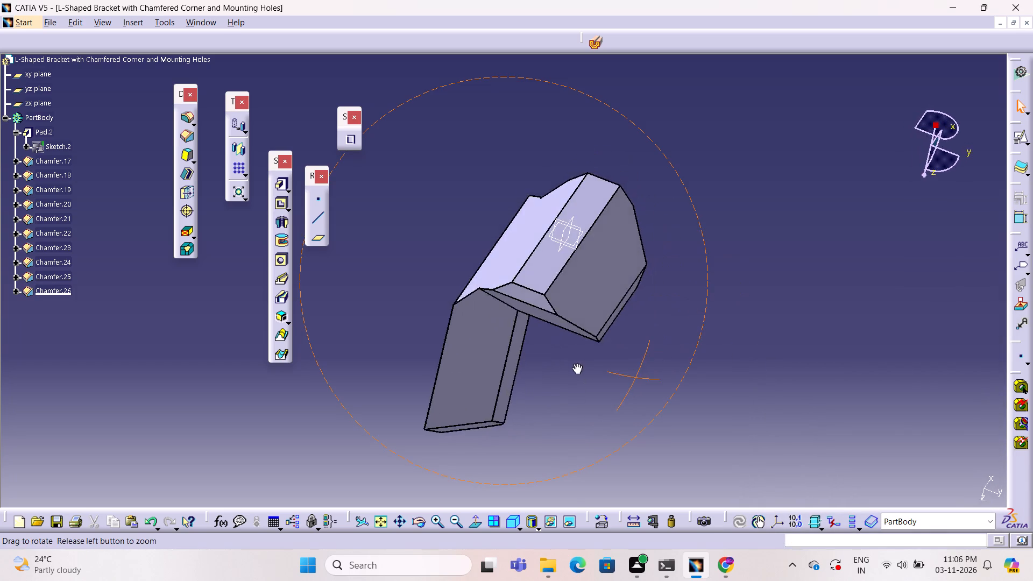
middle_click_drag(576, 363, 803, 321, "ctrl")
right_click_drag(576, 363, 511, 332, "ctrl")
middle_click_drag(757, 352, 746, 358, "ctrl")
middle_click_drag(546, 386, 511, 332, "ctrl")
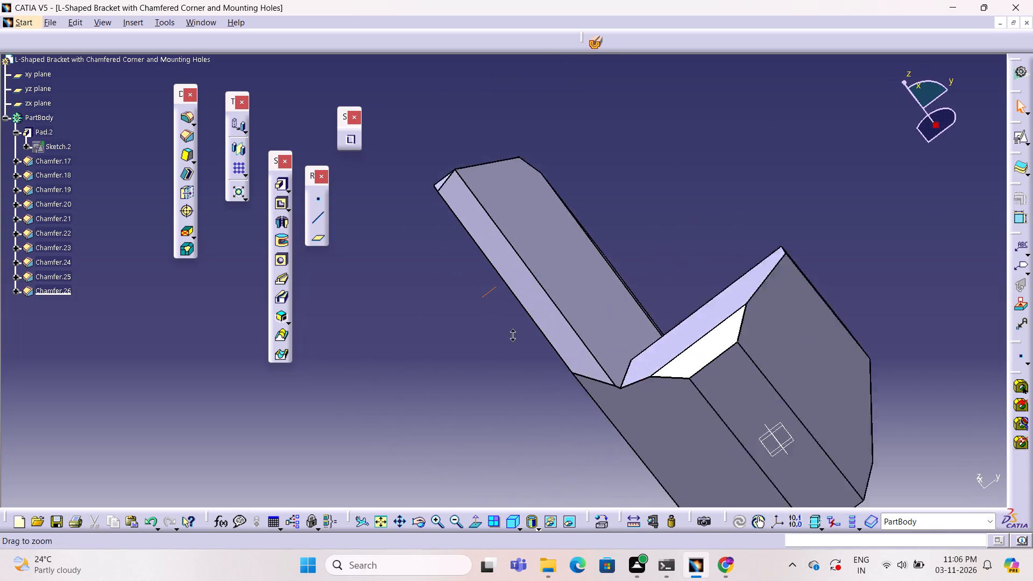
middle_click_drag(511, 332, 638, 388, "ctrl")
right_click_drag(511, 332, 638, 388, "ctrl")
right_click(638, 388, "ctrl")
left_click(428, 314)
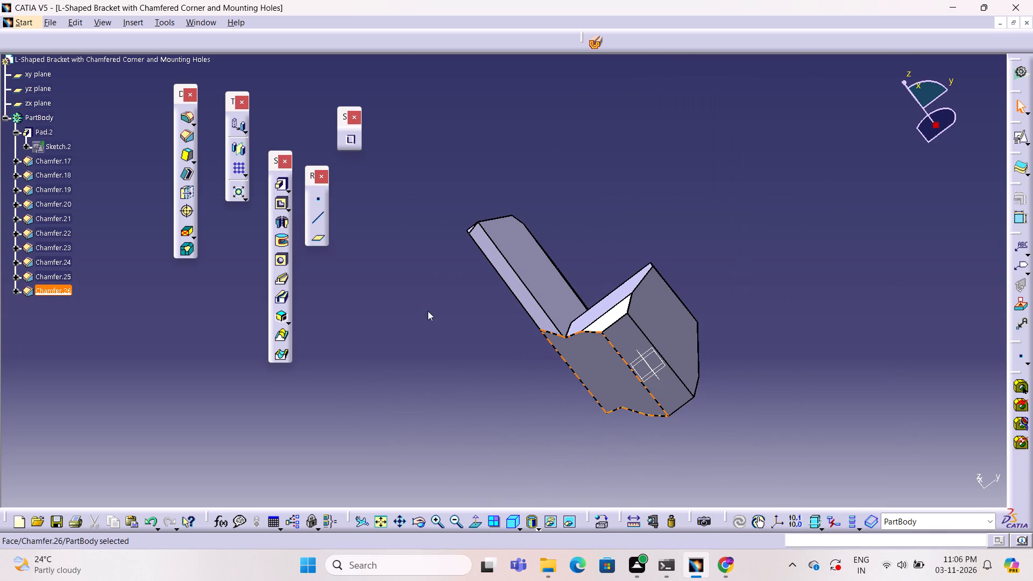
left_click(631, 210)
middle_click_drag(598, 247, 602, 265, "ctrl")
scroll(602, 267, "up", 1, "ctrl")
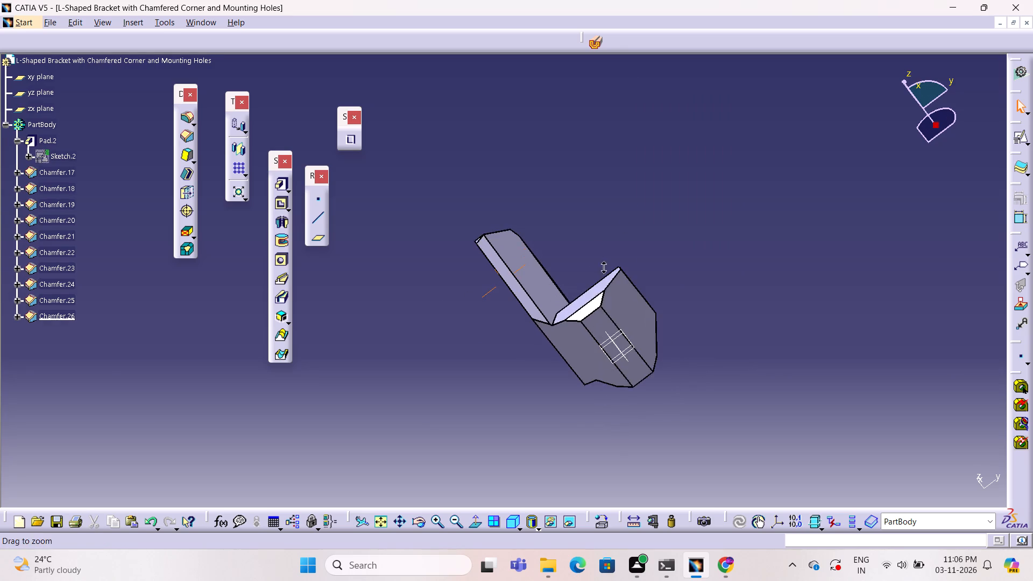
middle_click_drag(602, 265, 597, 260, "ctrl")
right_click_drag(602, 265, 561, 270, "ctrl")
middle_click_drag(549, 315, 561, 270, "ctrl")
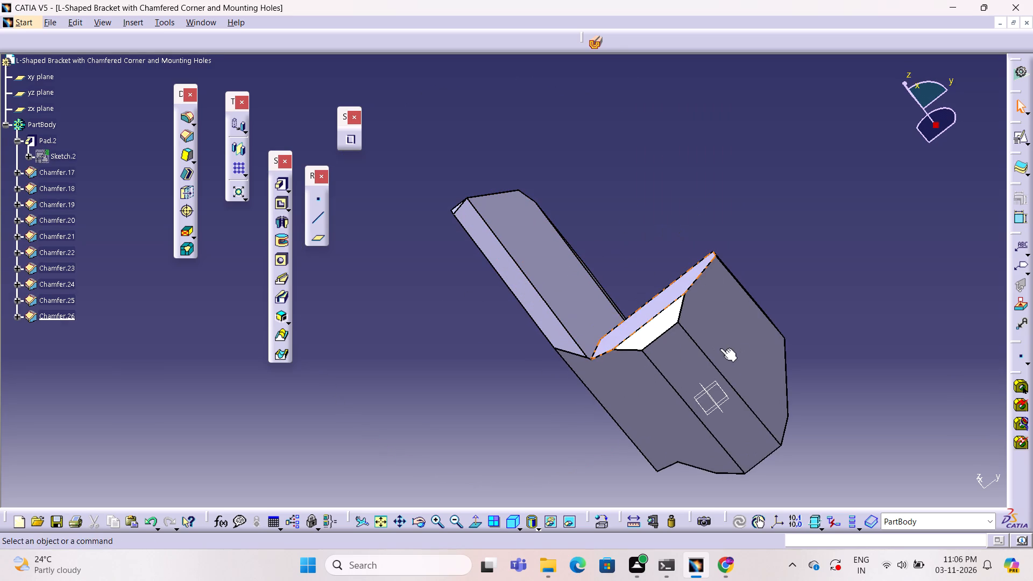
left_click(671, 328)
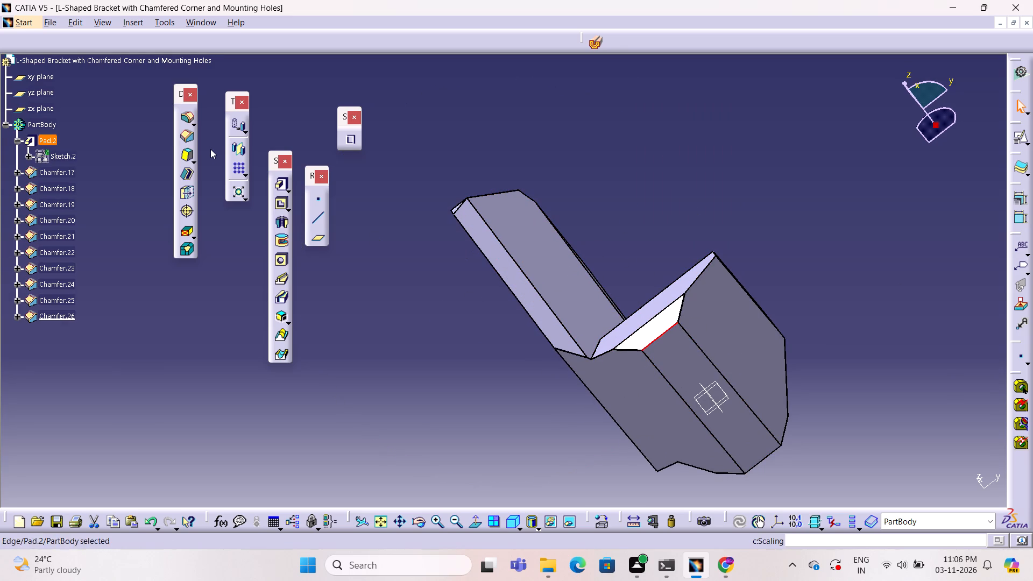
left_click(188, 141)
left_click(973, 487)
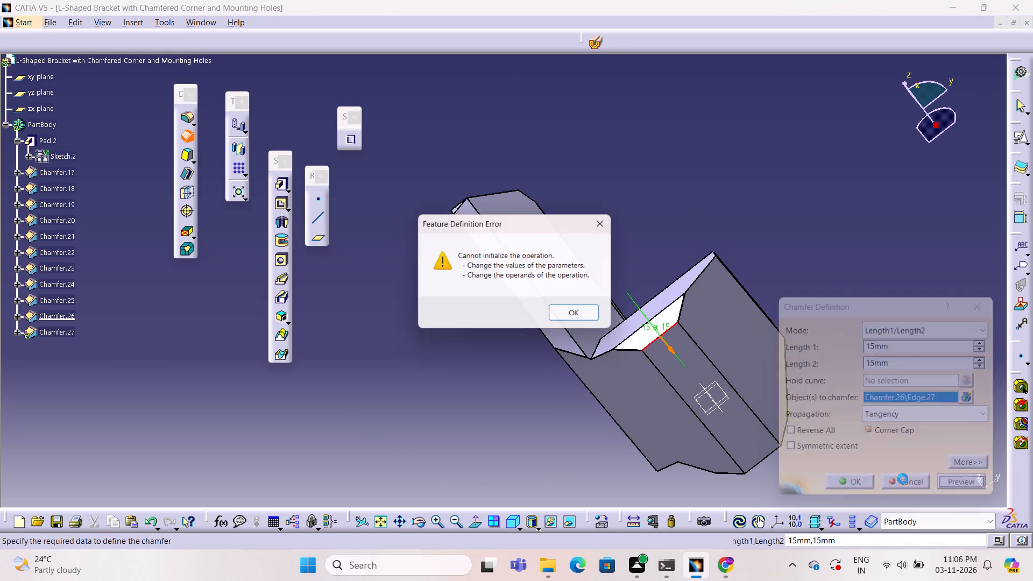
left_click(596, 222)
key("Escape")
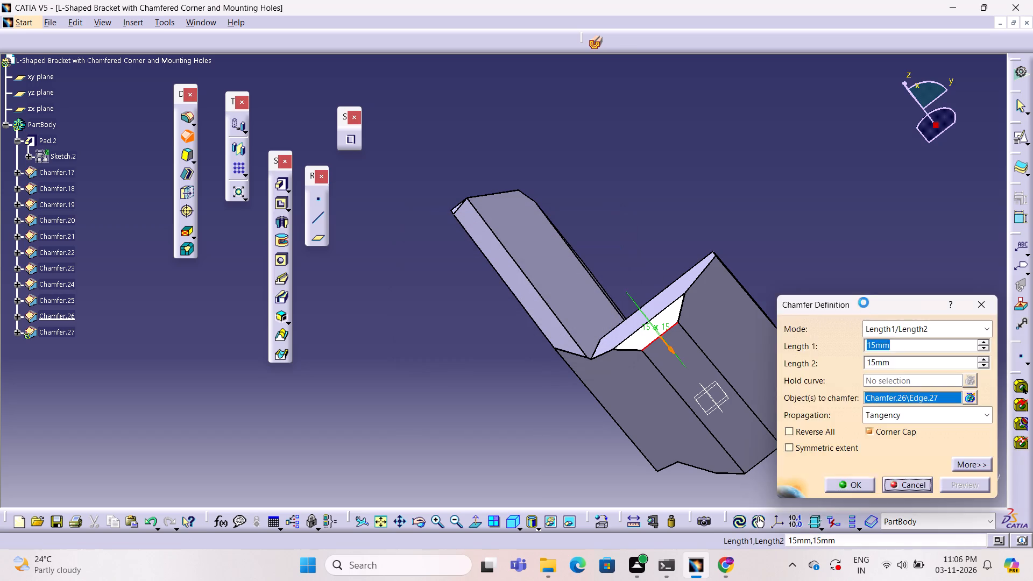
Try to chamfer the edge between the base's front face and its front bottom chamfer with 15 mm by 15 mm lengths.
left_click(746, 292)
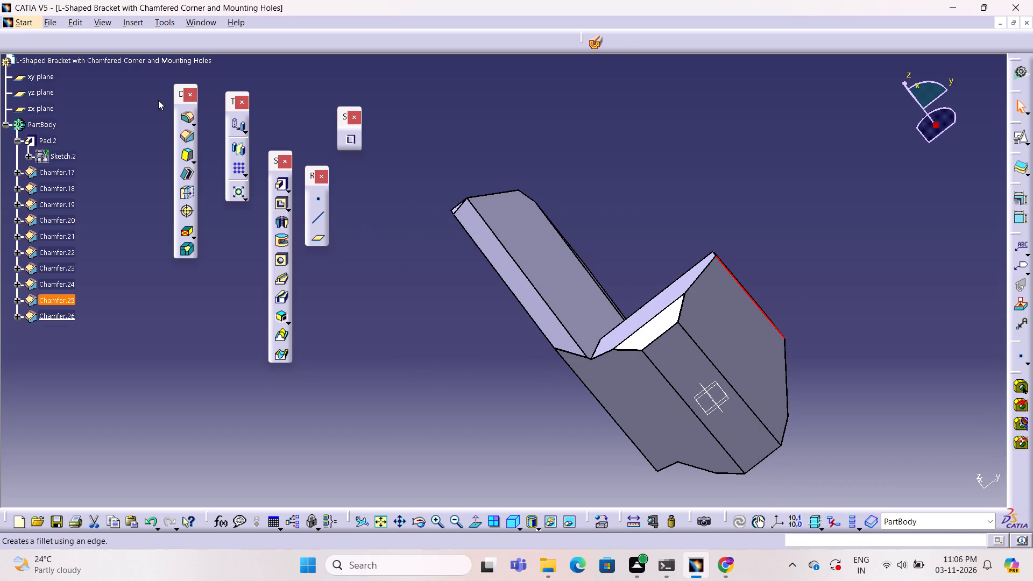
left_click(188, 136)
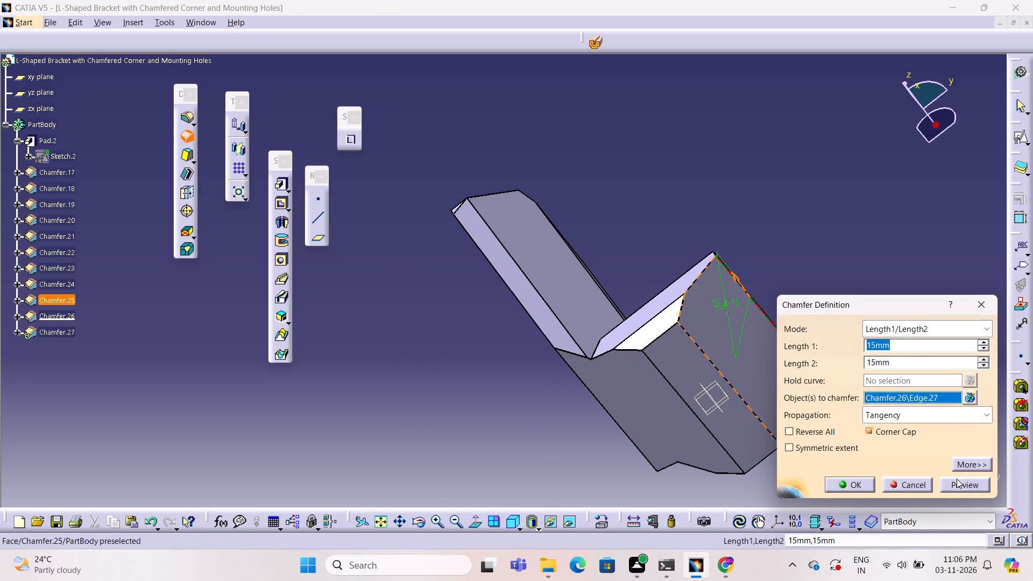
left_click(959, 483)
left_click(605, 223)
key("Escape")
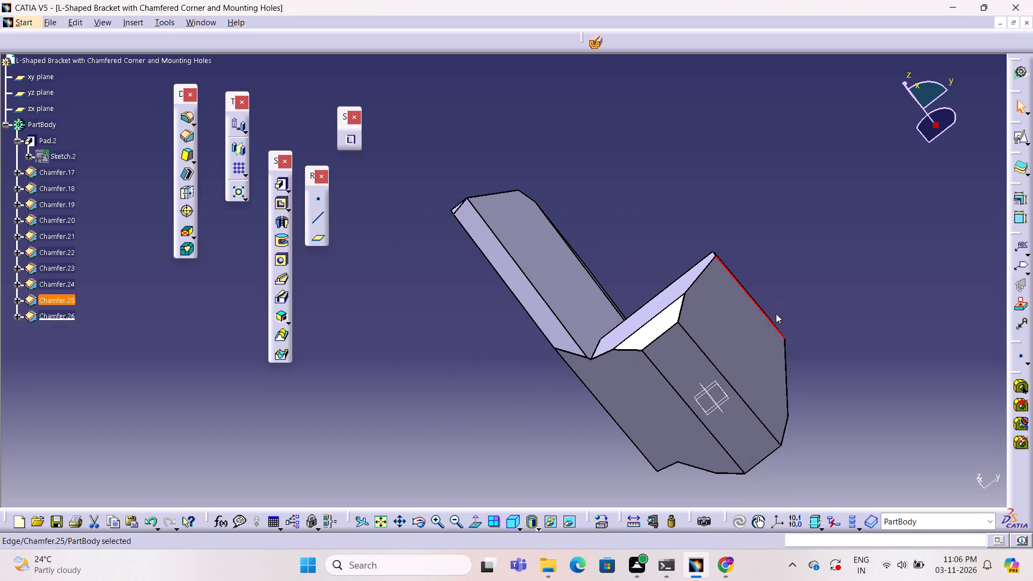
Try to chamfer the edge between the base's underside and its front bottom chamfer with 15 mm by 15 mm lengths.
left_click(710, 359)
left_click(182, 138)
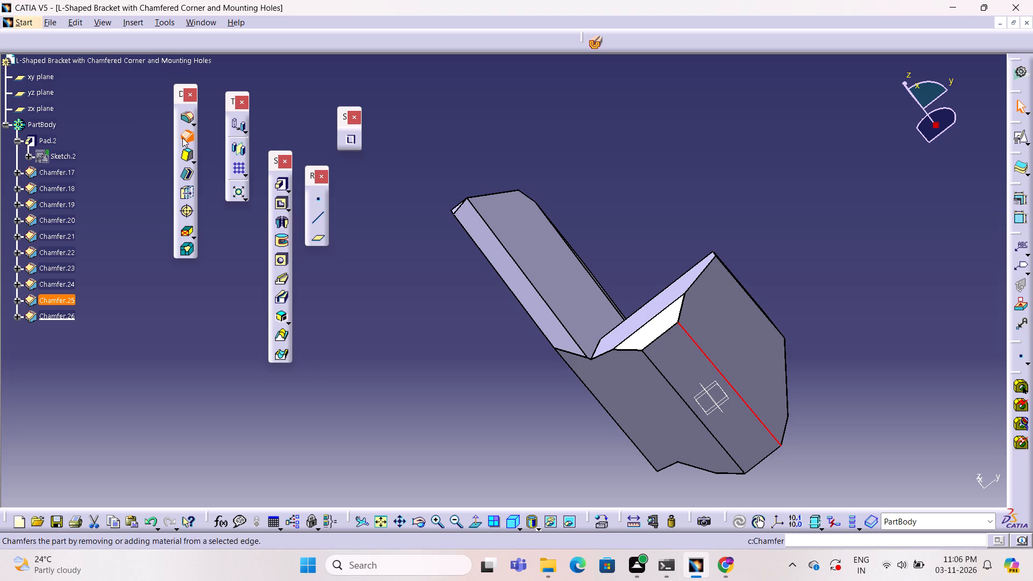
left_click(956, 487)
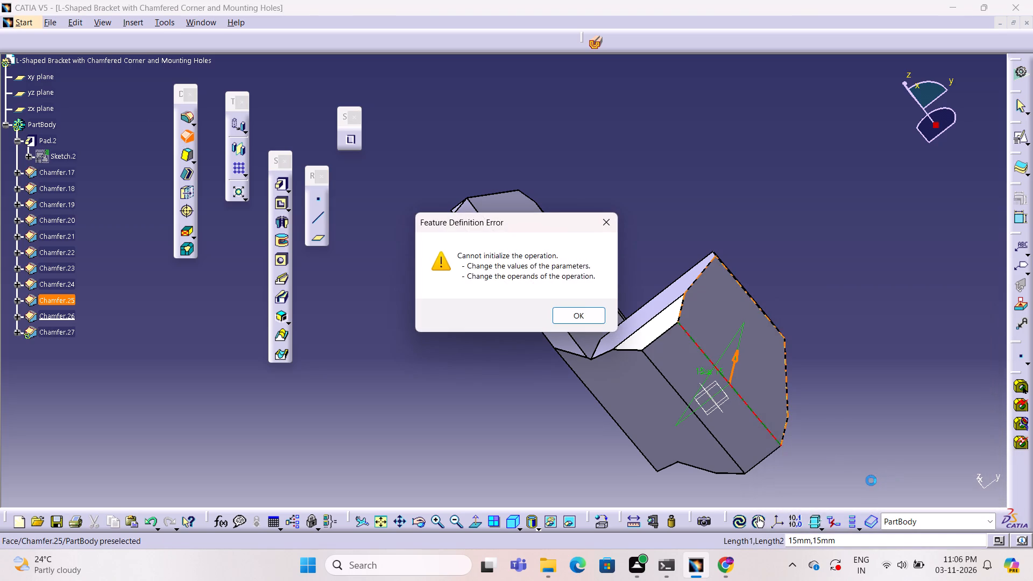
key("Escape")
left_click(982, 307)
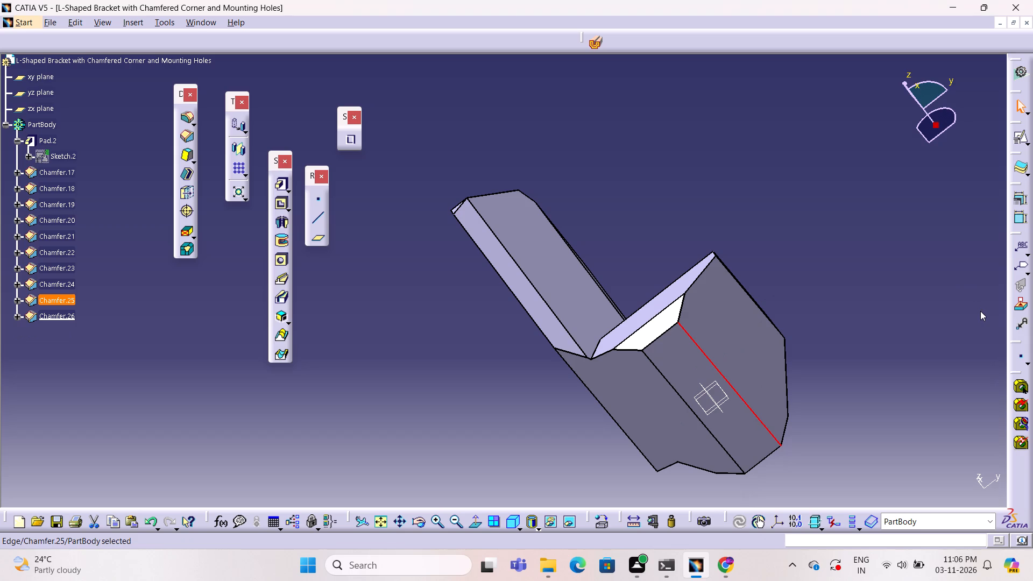
Chamfer the vertical edge between the wall's right end face and its right vertical chamfer with 15 mm by 15 mm lengths.
middle_click(656, 140, "ctrl")
right_click_drag(657, 140, 560, 238, "ctrl")
middle_click_drag(657, 140, 630, 171, "ctrl")
middle_click_drag(560, 238, 572, 212, "ctrl")
right_click_drag(560, 238, 582, 197, "ctrl")
middle_click_drag(578, 203, 582, 197, "ctrl")
middle_click_drag(643, 191, 477, 402, "ctrl")
right_click_drag(633, 191, 475, 408, "ctrl")
middle_click(477, 402, "ctrl")
middle_click_drag(476, 407, 472, 415, "ctrl")
right_click_drag(475, 408, 511, 374, "ctrl")
middle_click_drag(469, 422, 516, 381, "ctrl")
right_click_drag(516, 367, 505, 476, "ctrl")
middle_click(516, 405, "ctrl")
middle_click(506, 476, "ctrl")
right_click(505, 476, "ctrl")
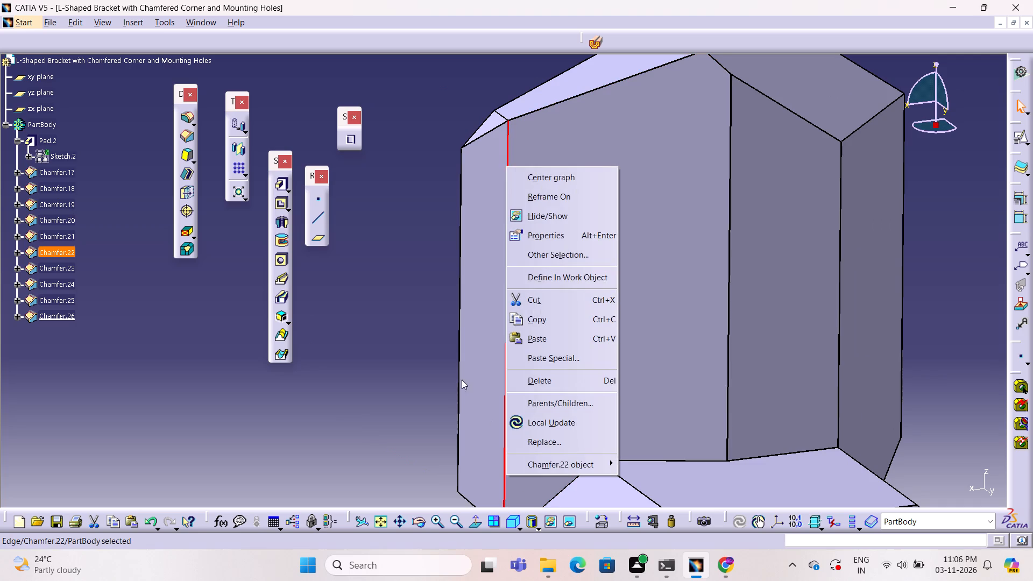
left_click(414, 279)
middle_click_drag(416, 264, 409, 369, "ctrl")
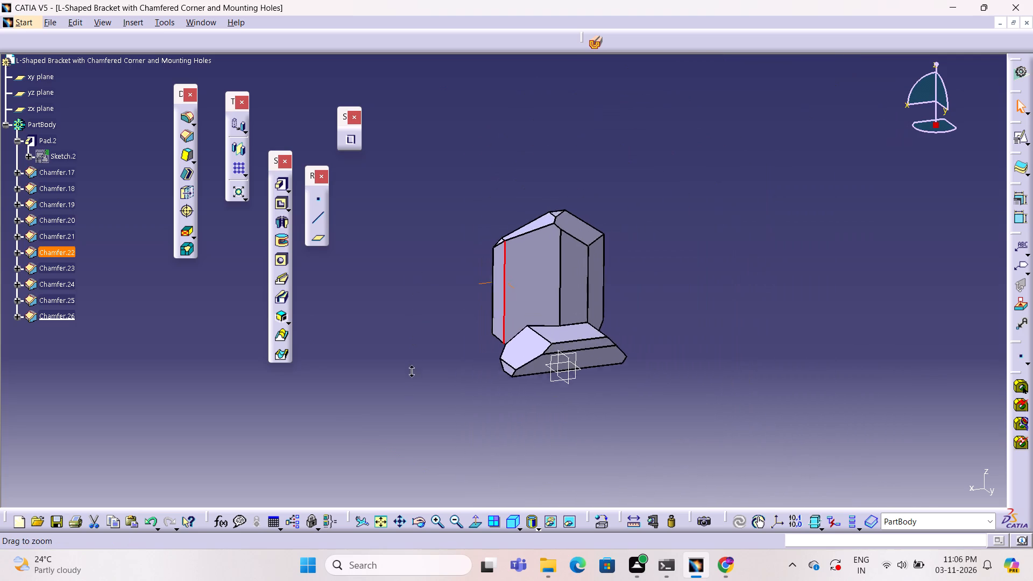
middle_click_drag(409, 369, 411, 365, "ctrl")
left_click(717, 322)
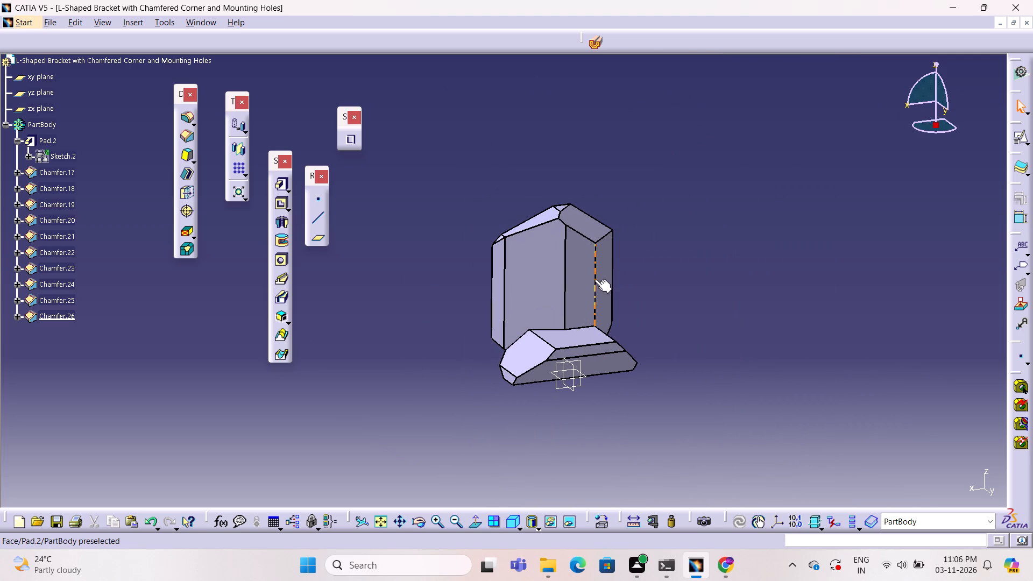
left_click(595, 279)
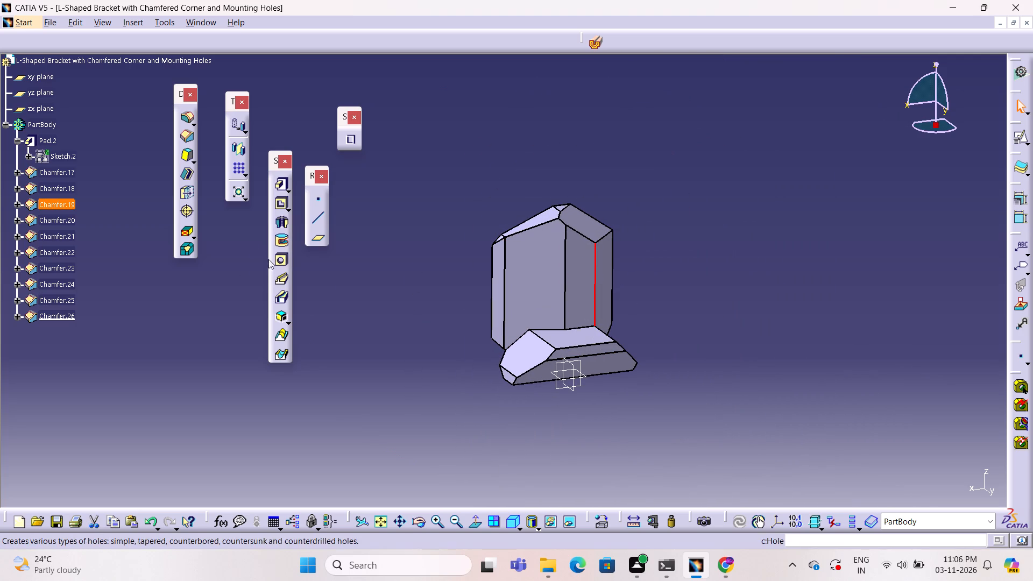
left_click(189, 131)
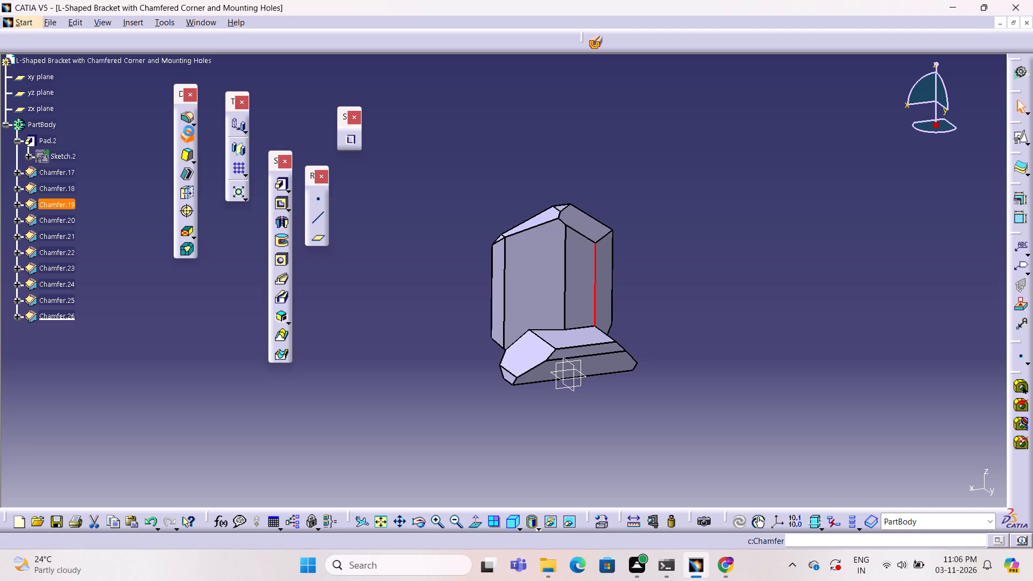
left_click(977, 480)
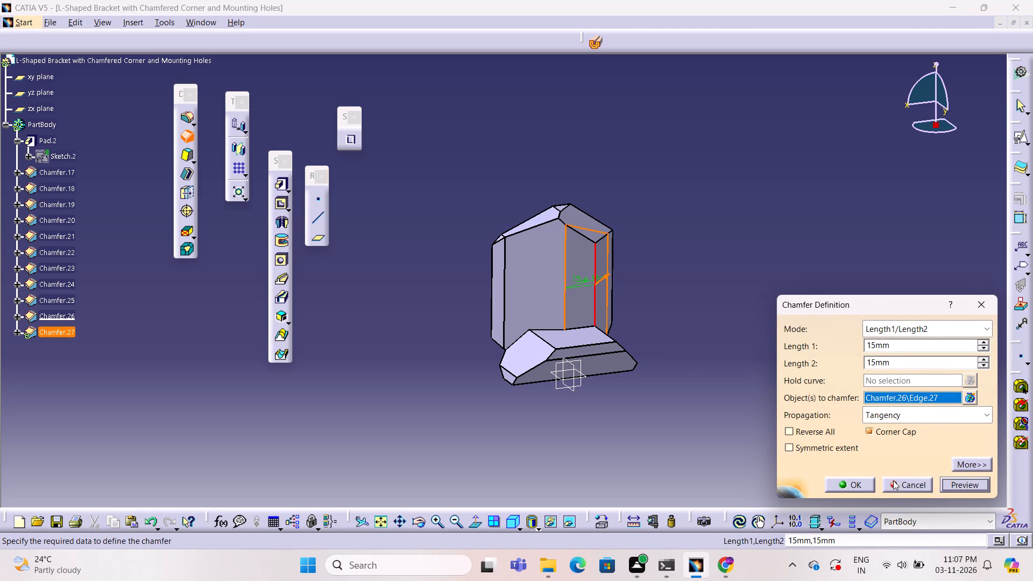
left_click(868, 485)
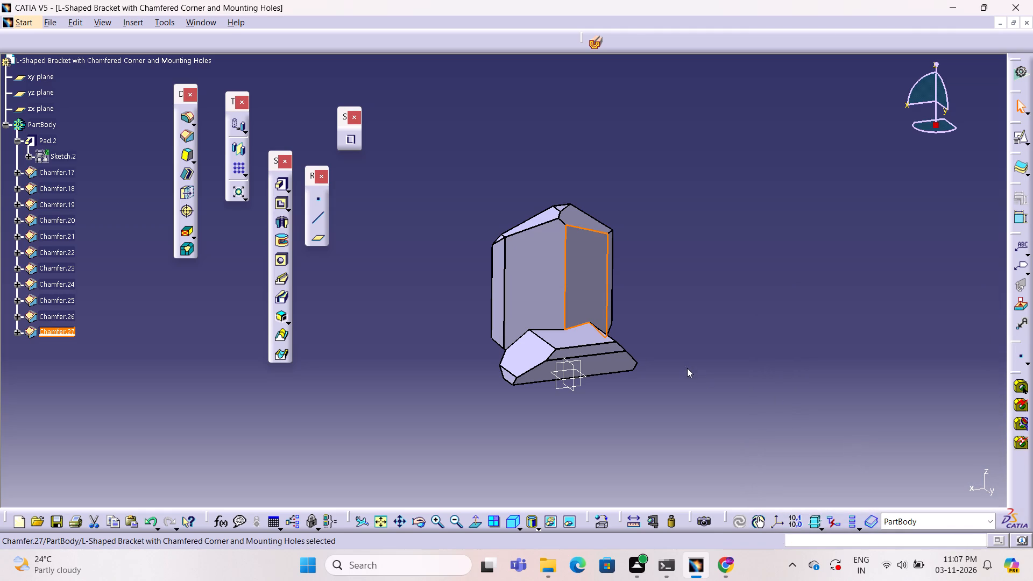
middle_click_drag(692, 358, 643, 360, "ctrl")
right_click_drag(692, 358, 643, 360, "ctrl")
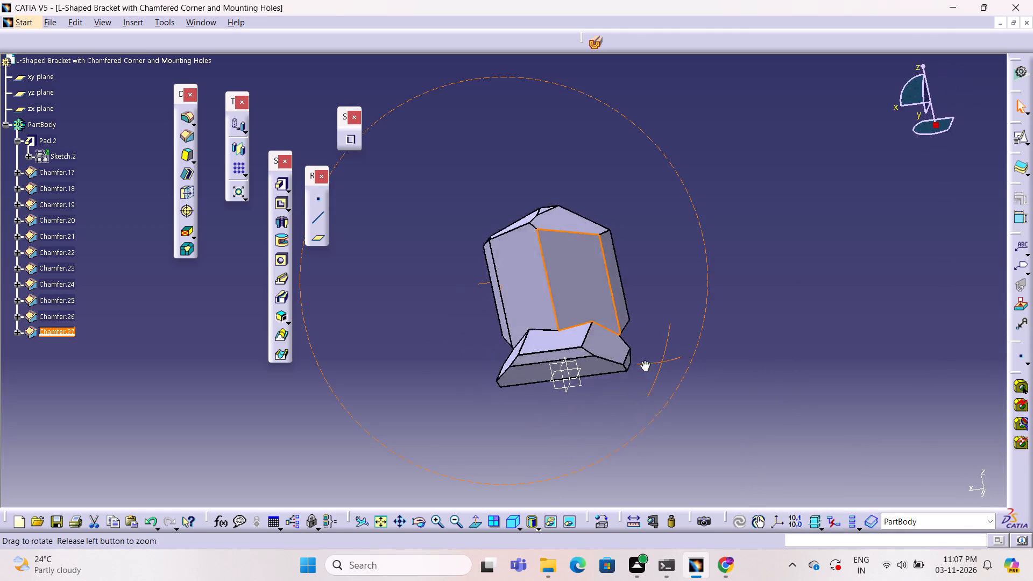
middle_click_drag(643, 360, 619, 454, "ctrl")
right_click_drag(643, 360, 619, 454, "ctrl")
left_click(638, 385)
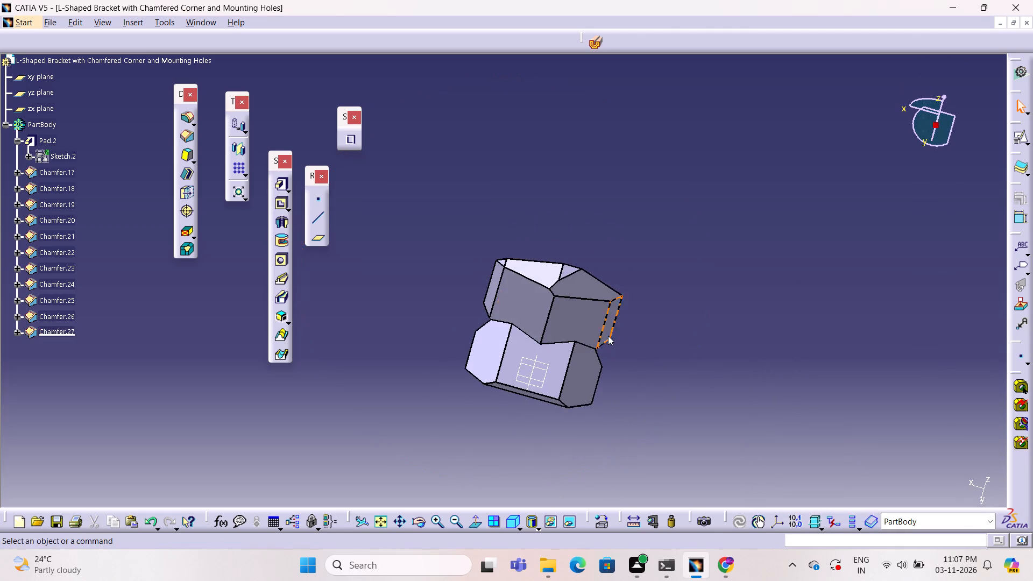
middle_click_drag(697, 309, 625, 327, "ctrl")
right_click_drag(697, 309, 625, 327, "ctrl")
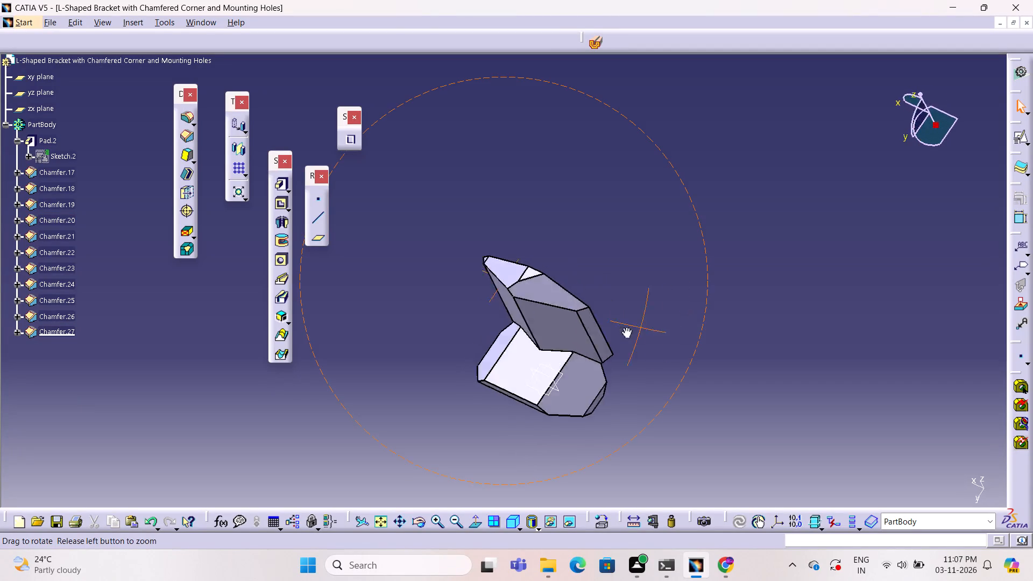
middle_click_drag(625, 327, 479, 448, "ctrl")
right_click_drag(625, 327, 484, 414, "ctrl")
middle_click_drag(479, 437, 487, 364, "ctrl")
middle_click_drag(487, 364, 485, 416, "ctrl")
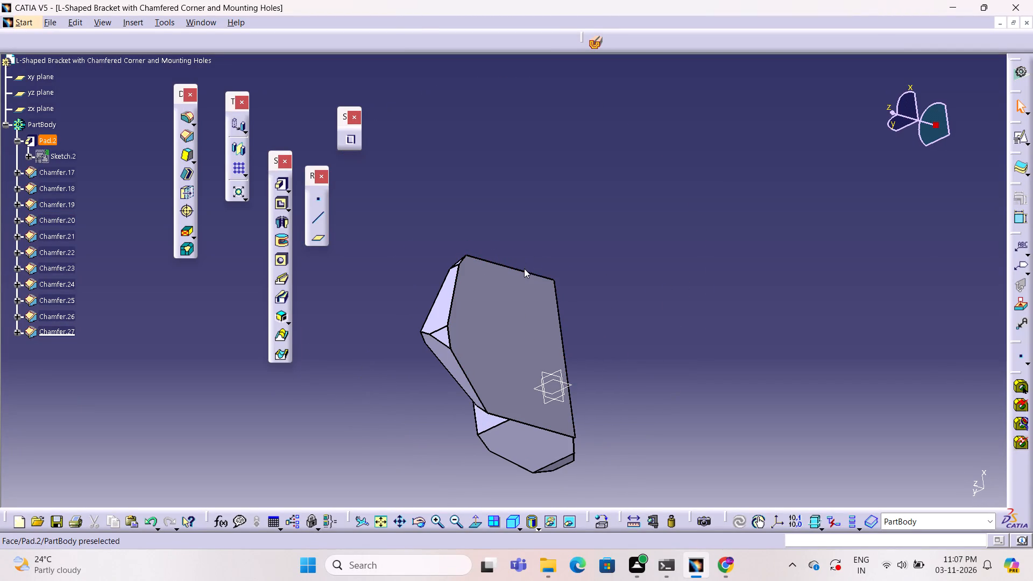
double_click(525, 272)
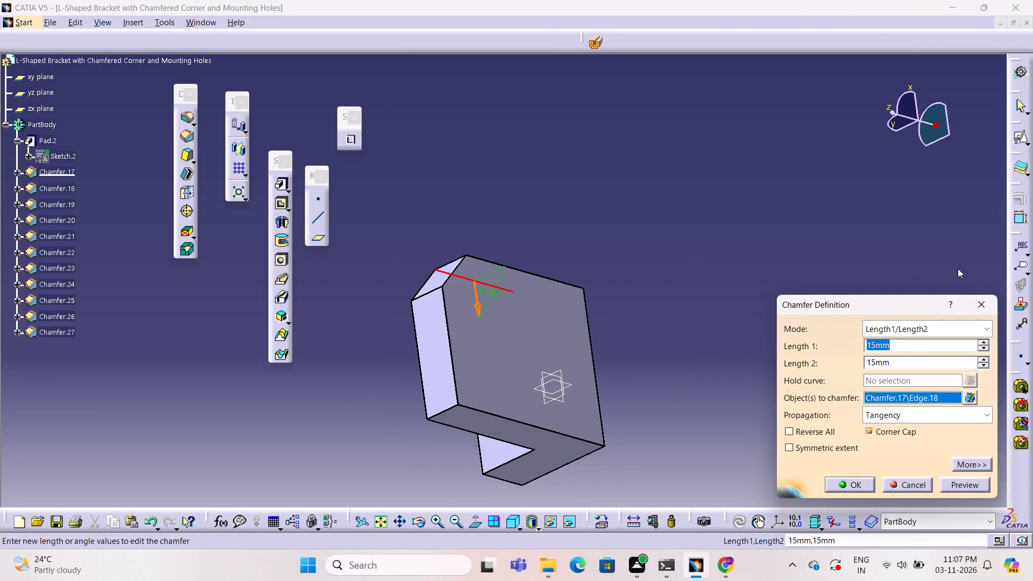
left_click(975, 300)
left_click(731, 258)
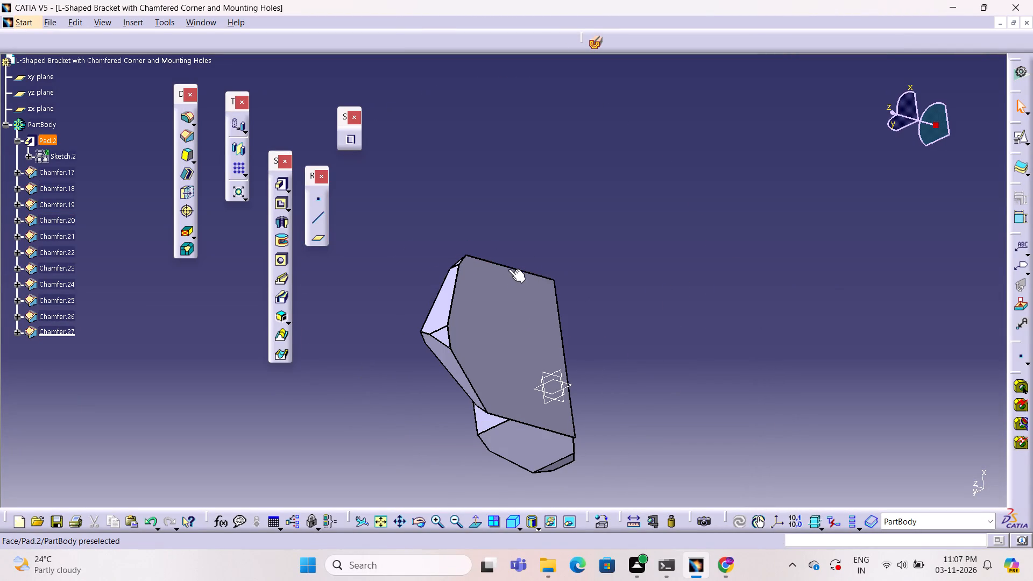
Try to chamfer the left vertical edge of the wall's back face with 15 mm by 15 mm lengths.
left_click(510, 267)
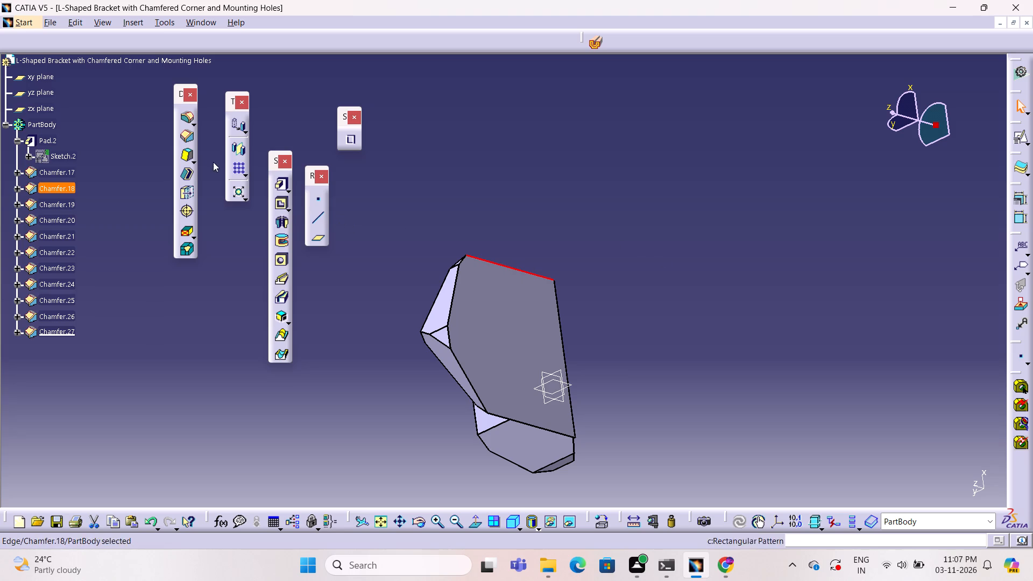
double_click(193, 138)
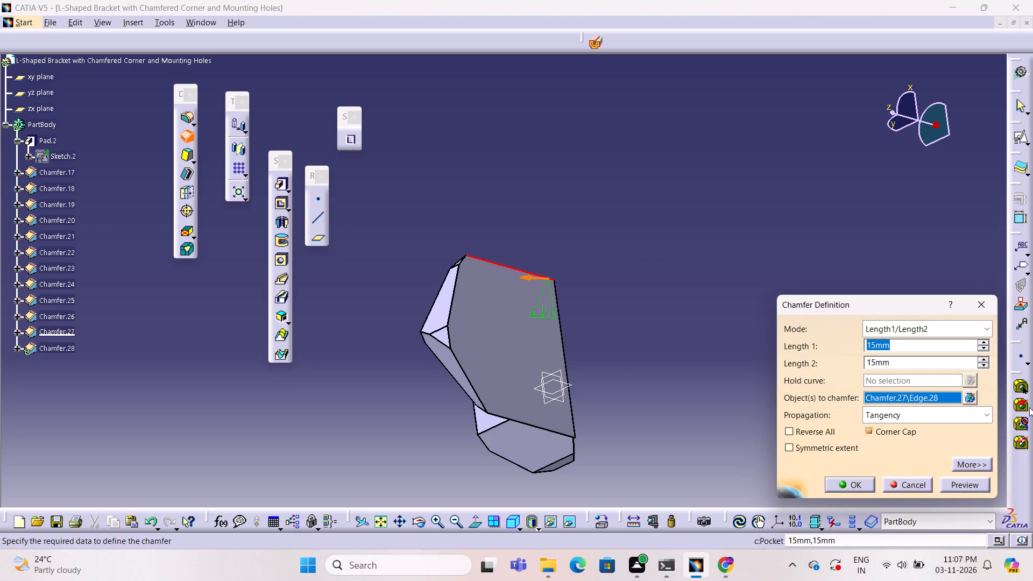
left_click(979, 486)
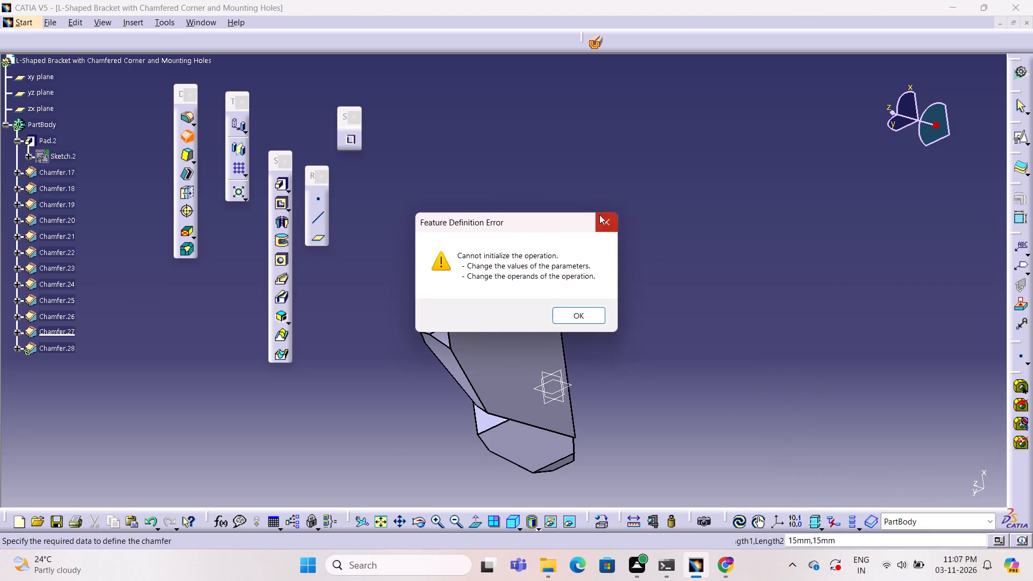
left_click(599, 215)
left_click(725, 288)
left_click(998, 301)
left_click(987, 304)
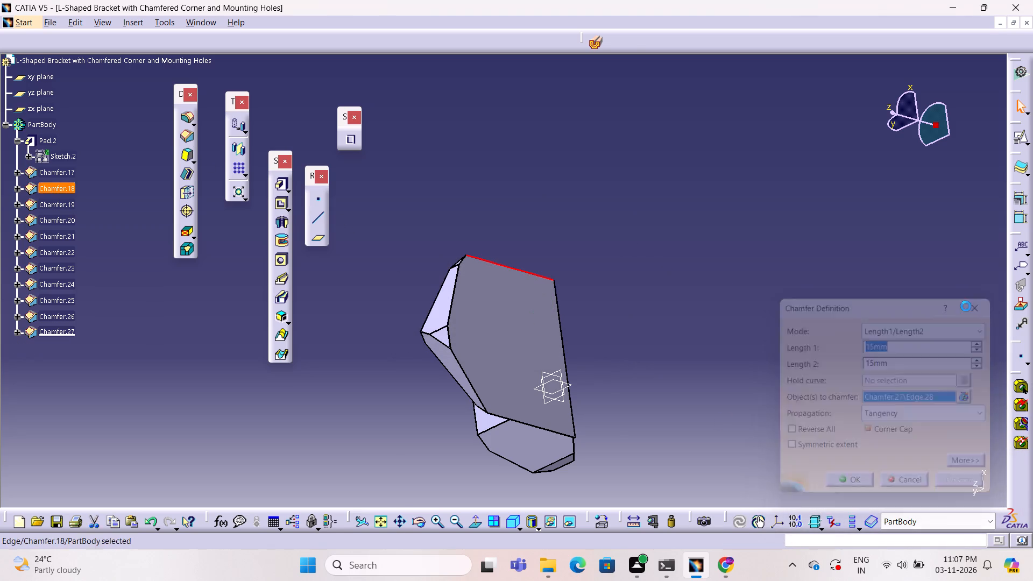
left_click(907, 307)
Chamfer the edge between the wall's back face and the heel chamfer with 15 mm by 15 mm lengths.
middle_click_drag(646, 357, 511, 289, "ctrl")
right_click_drag(646, 357, 511, 289, "ctrl")
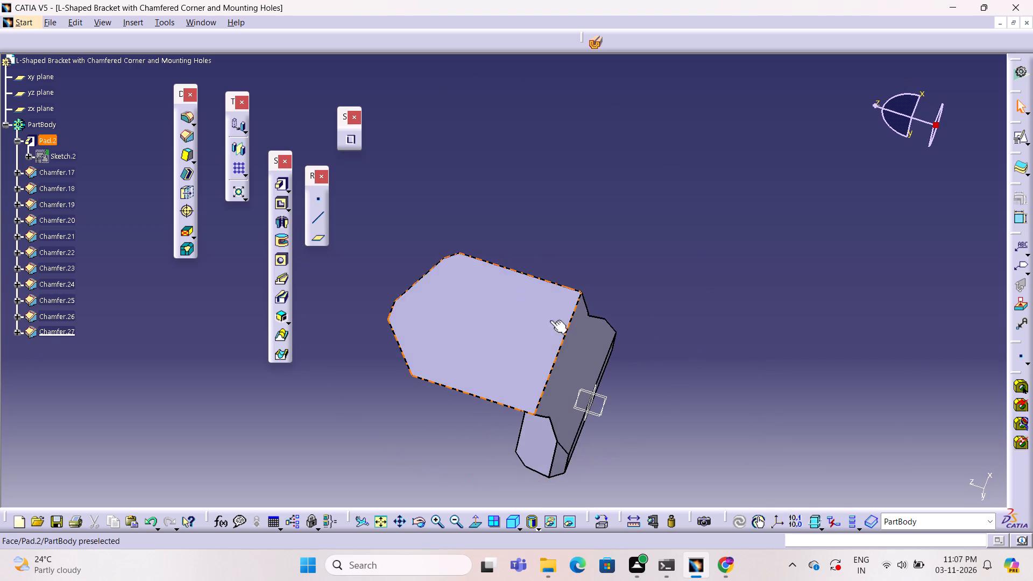
left_click(563, 336)
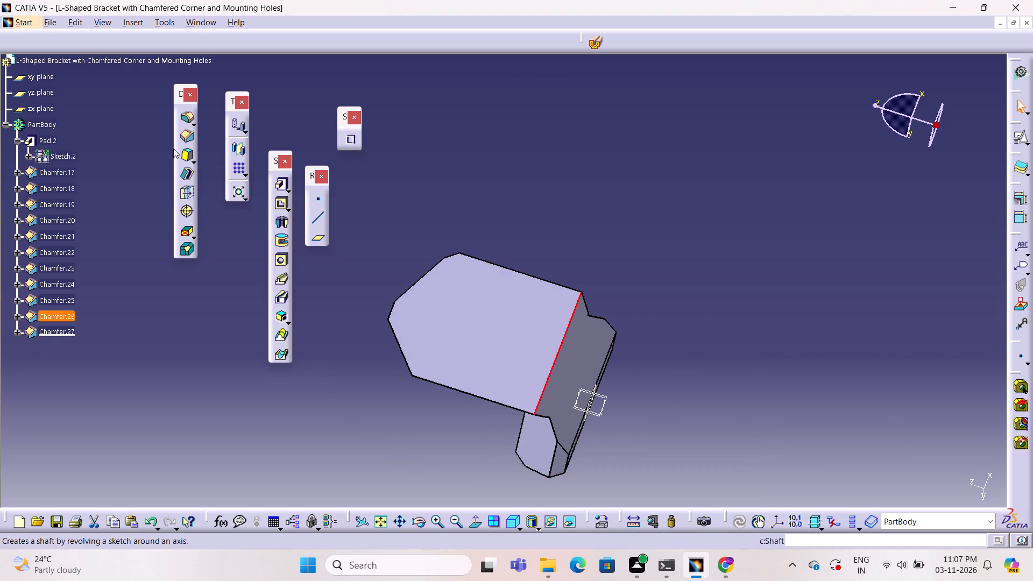
left_click(181, 138)
left_click(949, 476)
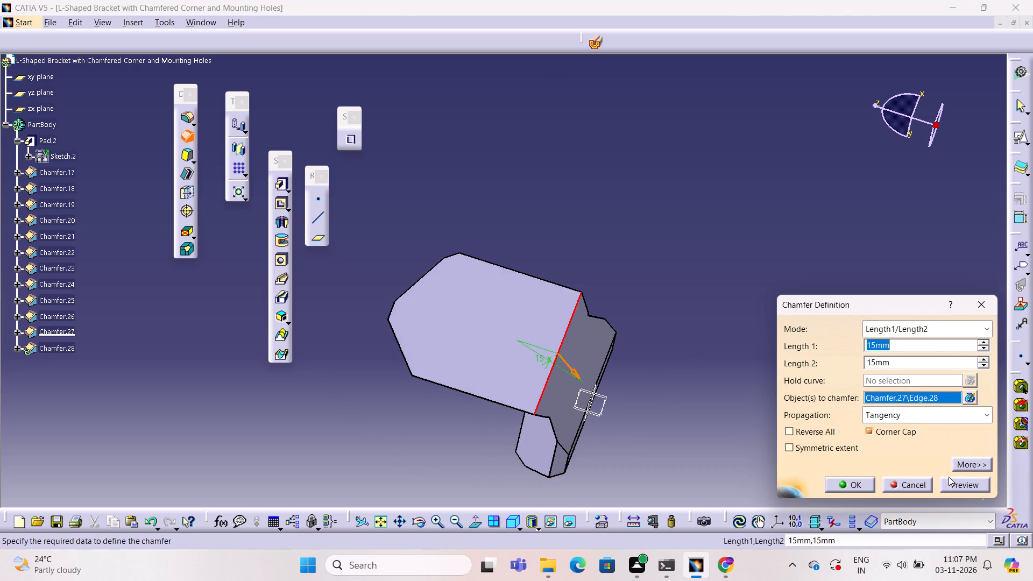
left_click(957, 483)
left_click(854, 486)
left_click(720, 438)
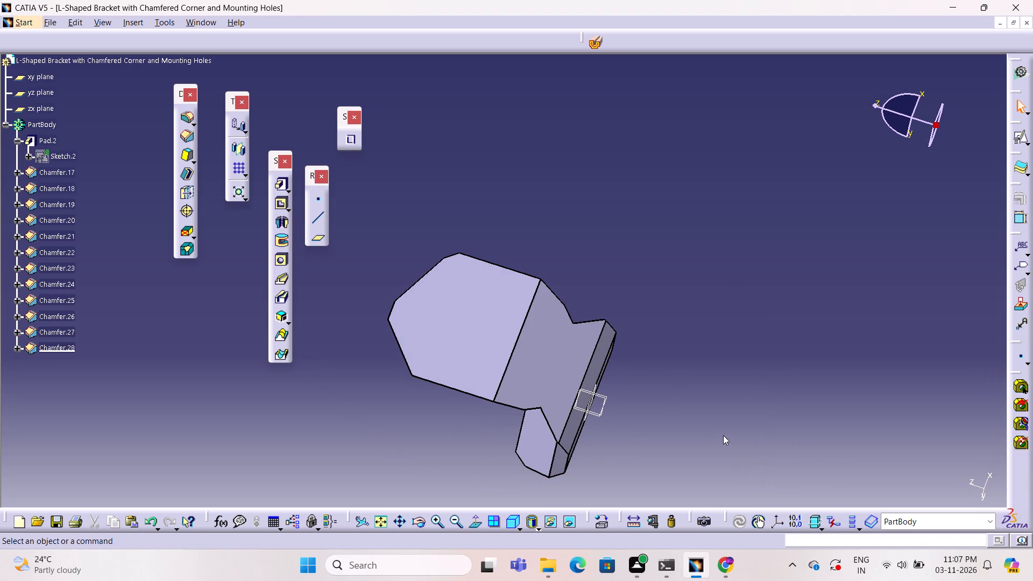
Chamfer the edge between the wall's back face and the newly cut chamfer above the heel with 15 mm by 15 mm lengths.
middle_click_drag(723, 435, 704, 295, "ctrl")
right_click_drag(723, 435, 704, 295, "ctrl")
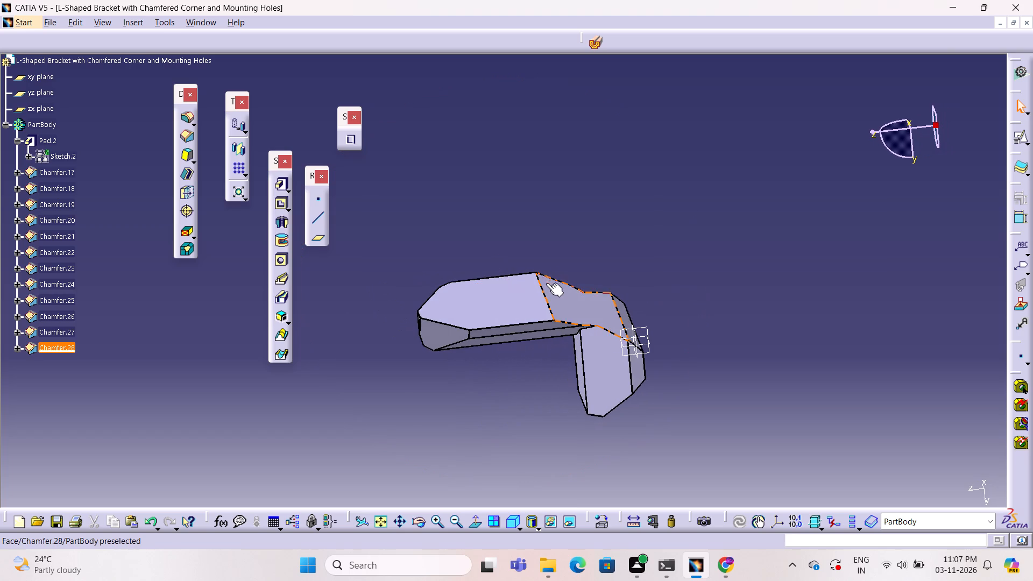
left_click(544, 299)
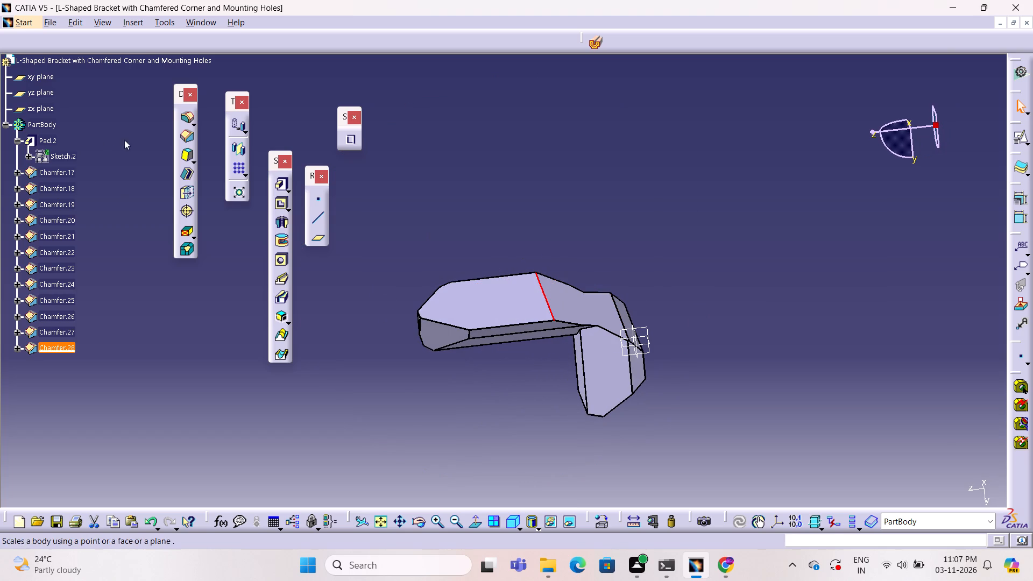
left_click(190, 134)
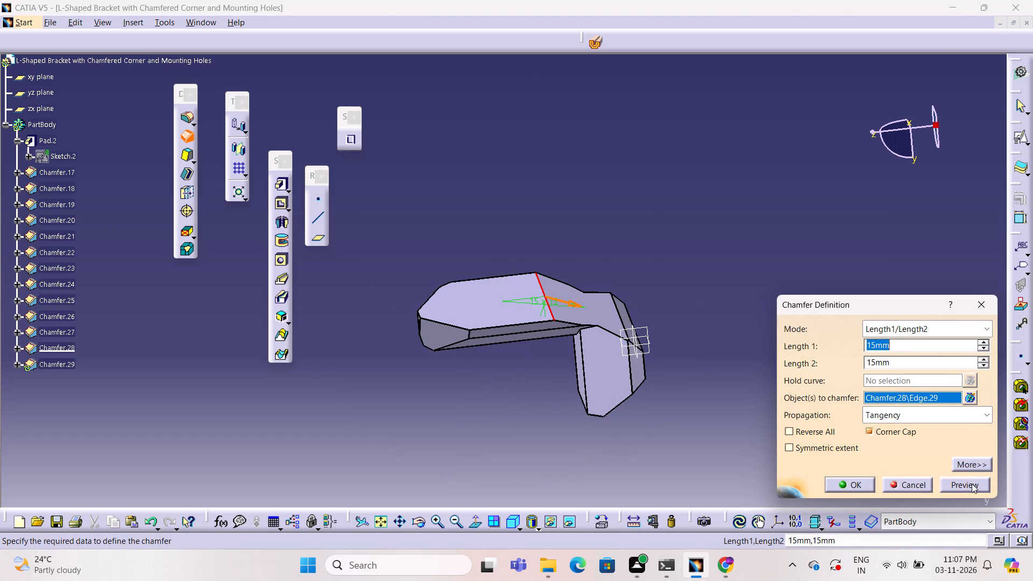
left_click(972, 484)
left_click(853, 482)
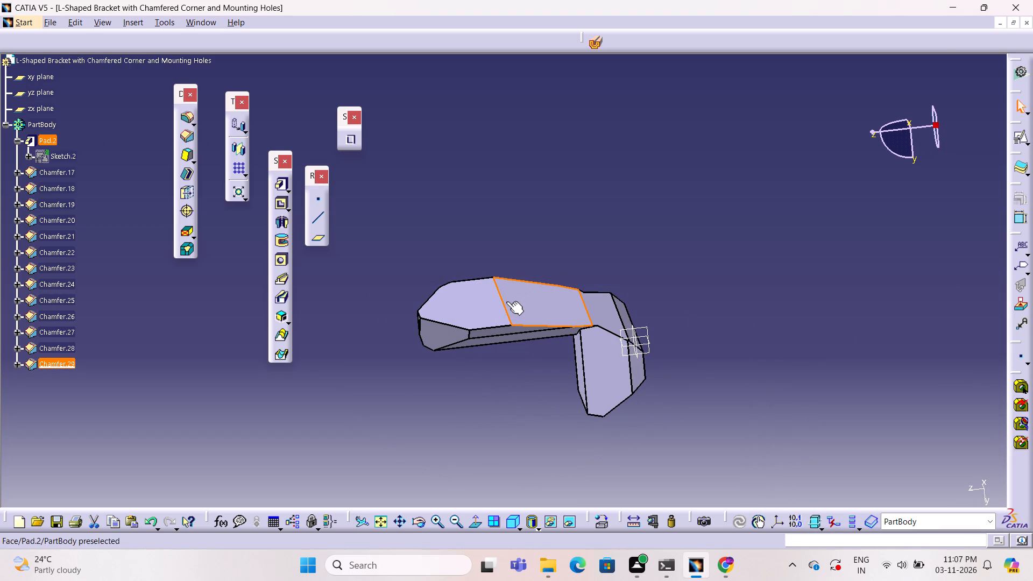
Chamfer the edge between the wall's remaining back face and the latest chamfer with 15 mm by 15 mm lengths.
left_click(503, 301)
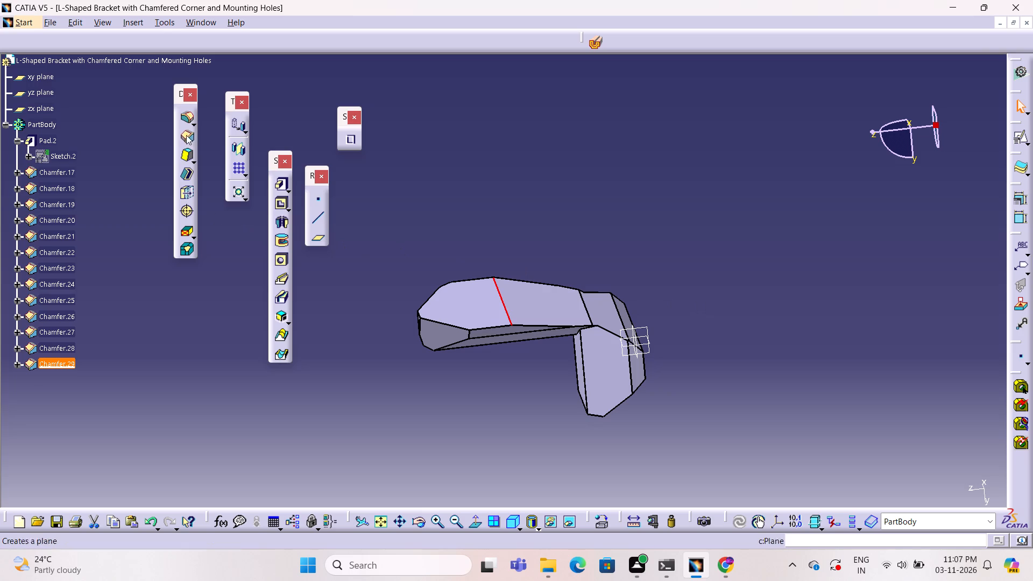
left_click(186, 135)
left_click(958, 489)
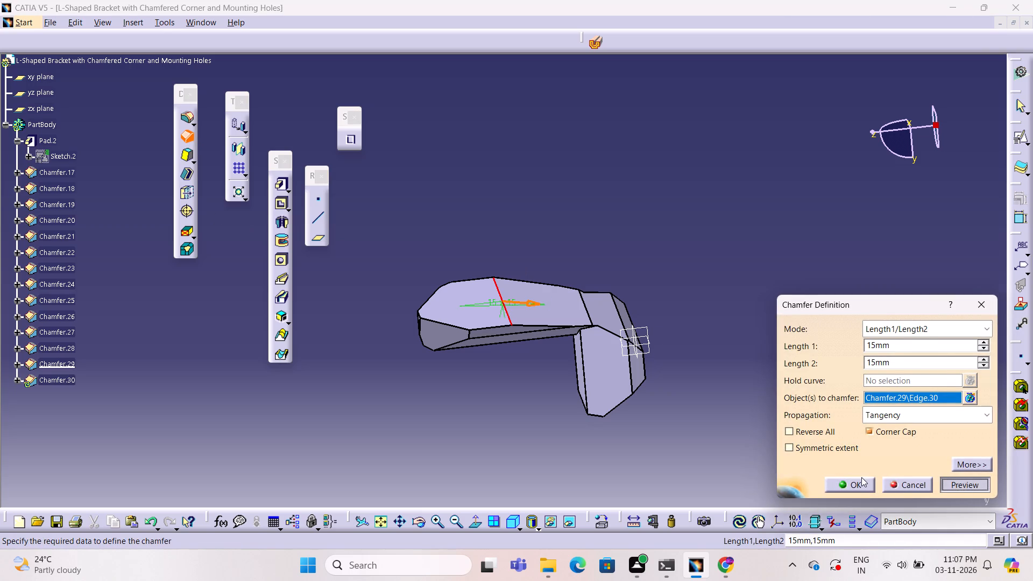
left_click(861, 477)
left_click(730, 441)
Chamfer the edge between the last flat part of the wall's back face and its newest chamfer, previewing 15 mm by 15 mm lengths.
middle_click_drag(731, 437, 622, 259, "ctrl")
right_click_drag(730, 437, 622, 259, "ctrl")
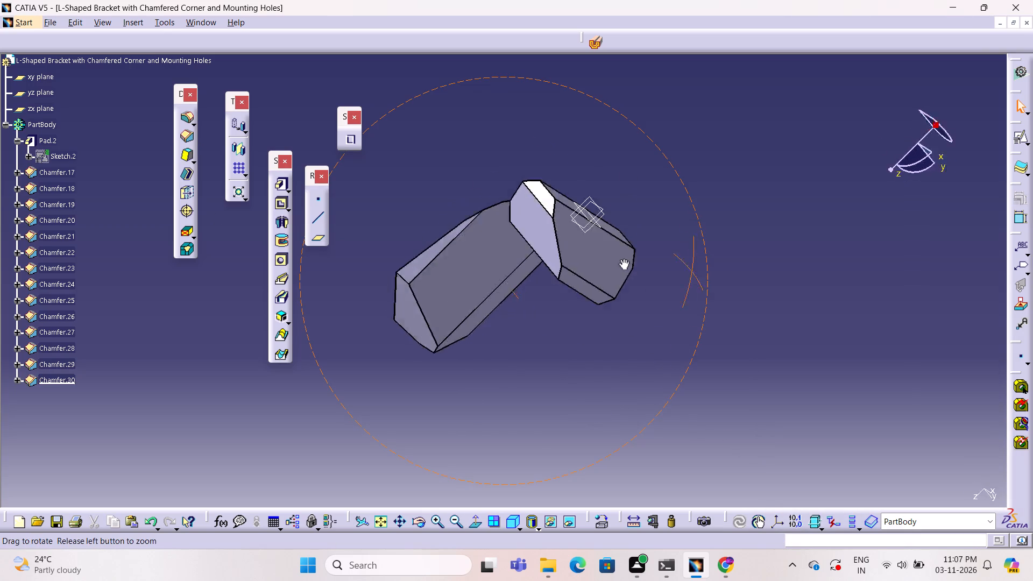
middle_click_drag(622, 259, 701, 379, "ctrl")
right_click_drag(622, 259, 701, 379, "ctrl")
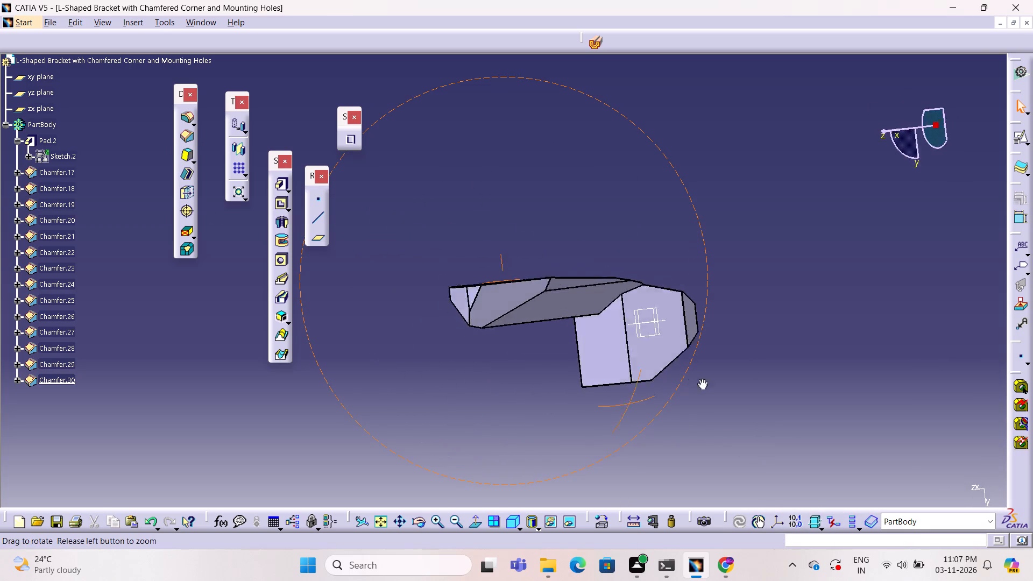
middle_click_drag(701, 379, 595, 323, "ctrl")
right_click_drag(701, 379, 595, 323, "ctrl")
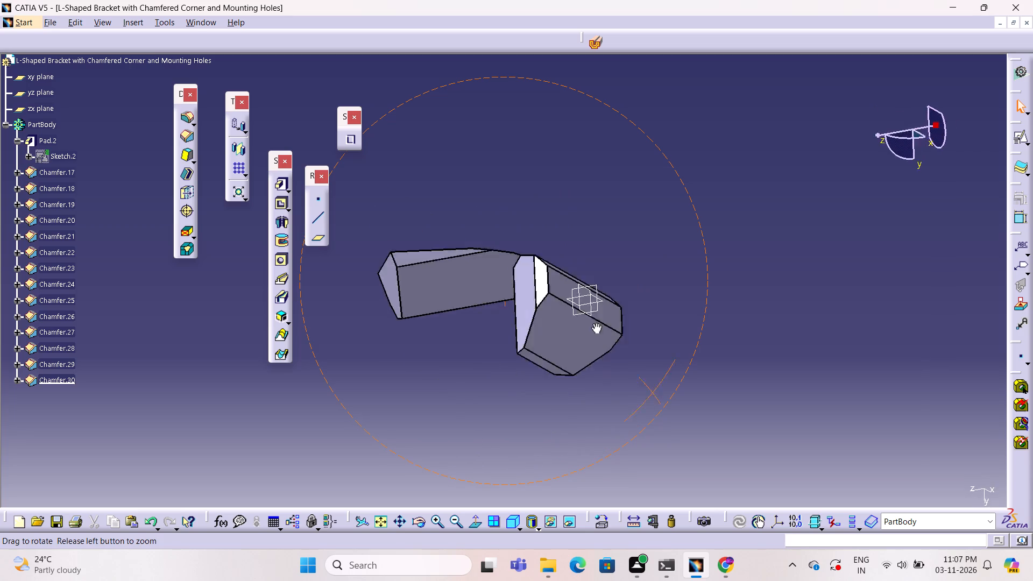
right_click_drag(595, 323, 634, 483, "ctrl")
middle_click_drag(595, 323, 633, 483, "ctrl")
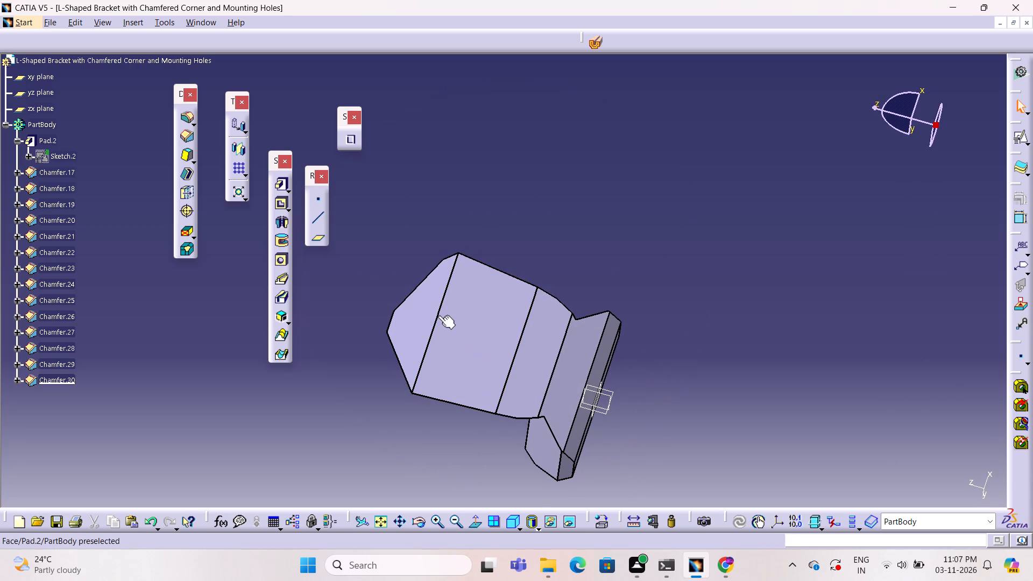
left_click(440, 316)
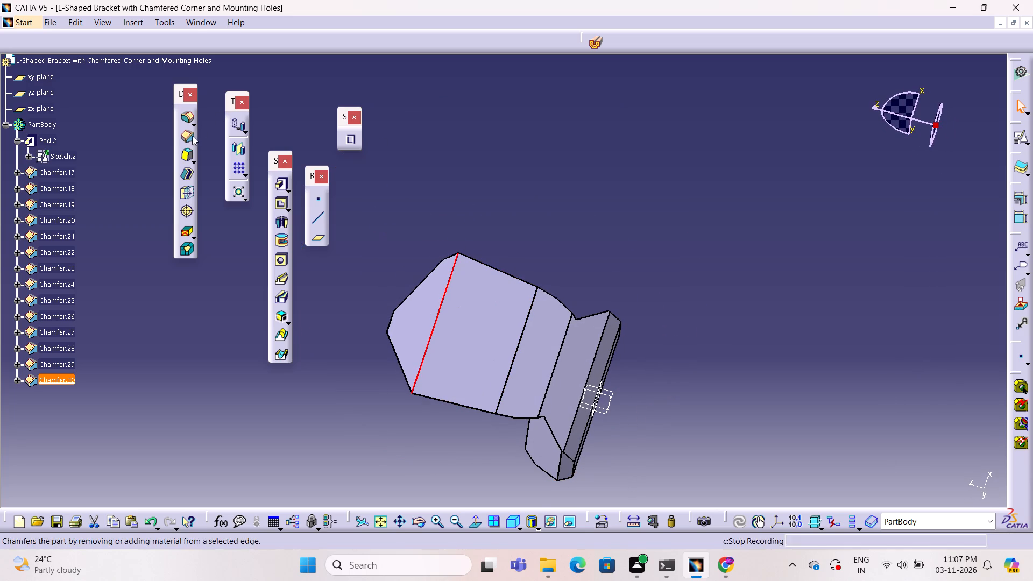
left_click(189, 136)
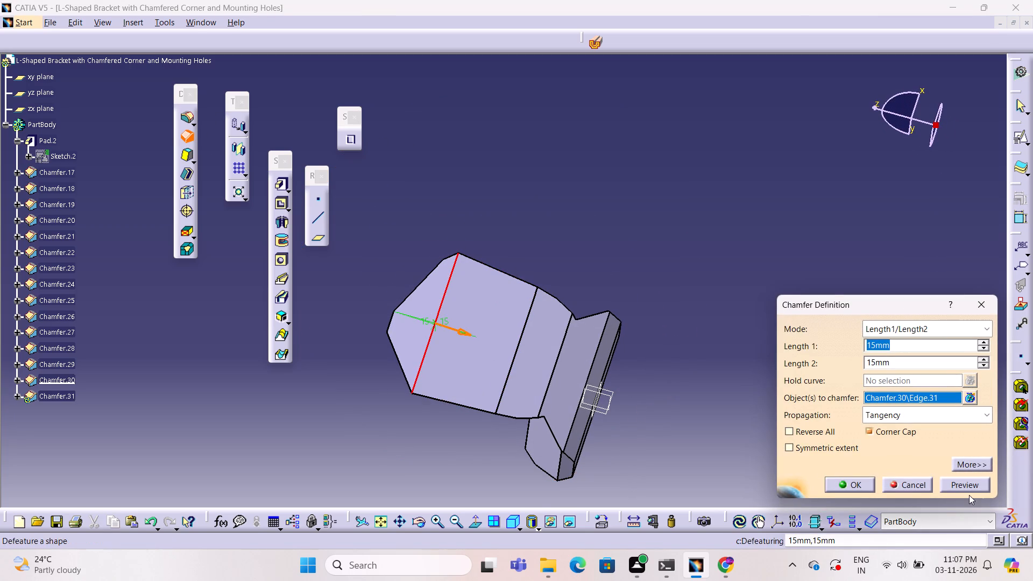
left_click(962, 485)
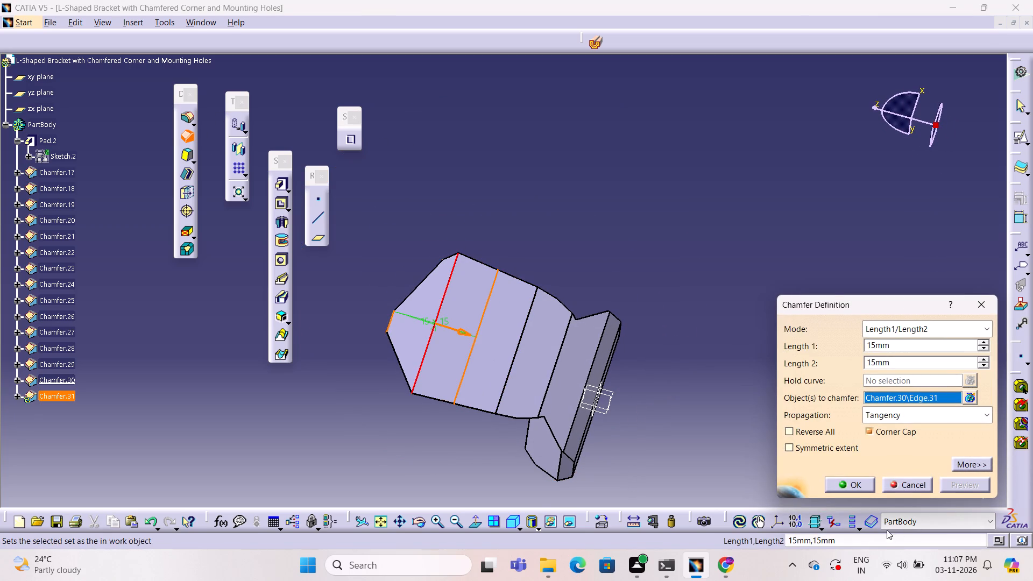
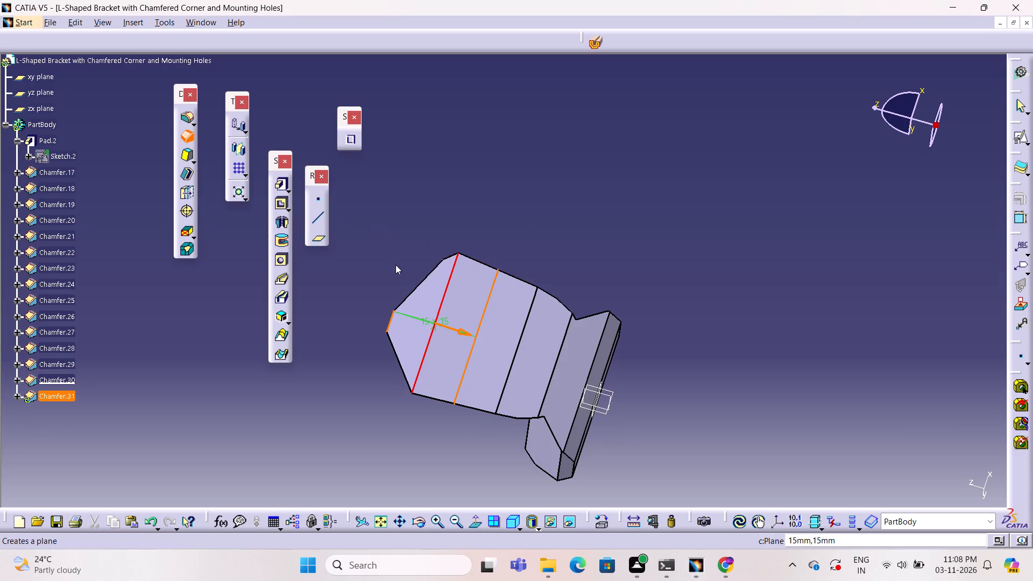
Chamfer the edge between the last flat part of the wall's back face and its newest chamfer with 15 mm by 15 mm lengths.
key("Escape")
key("Escape")
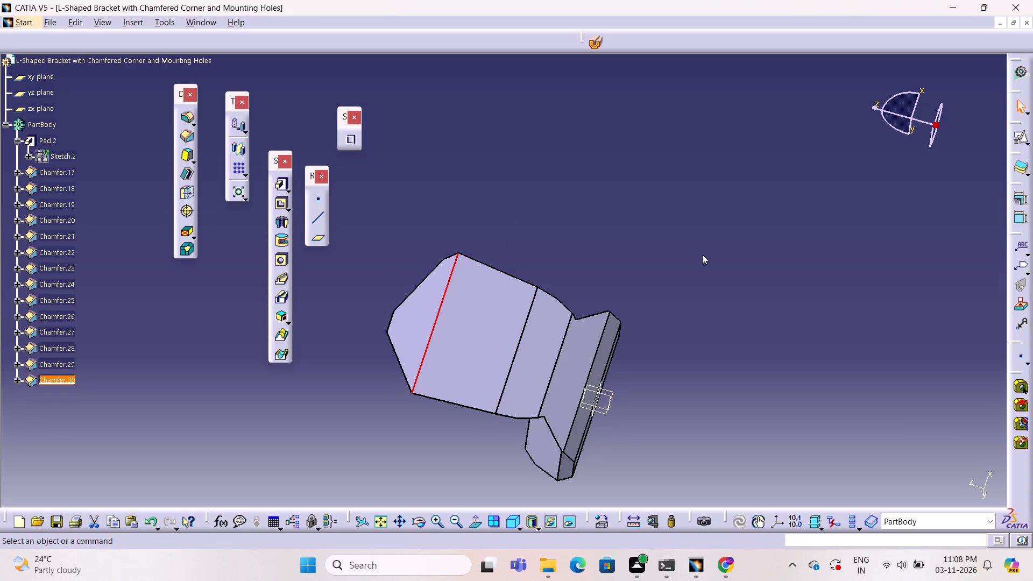
left_click(452, 275)
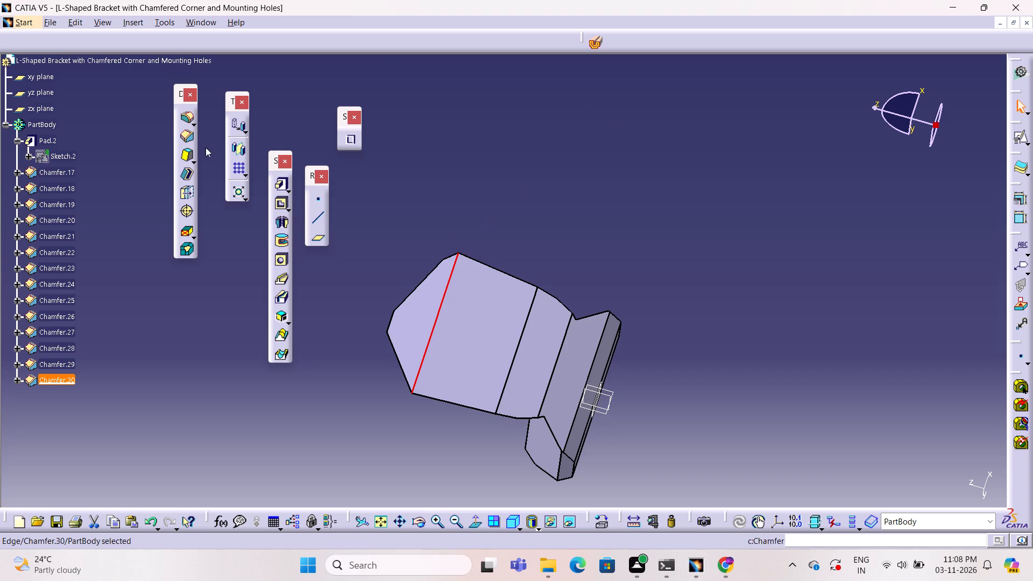
left_click(187, 140)
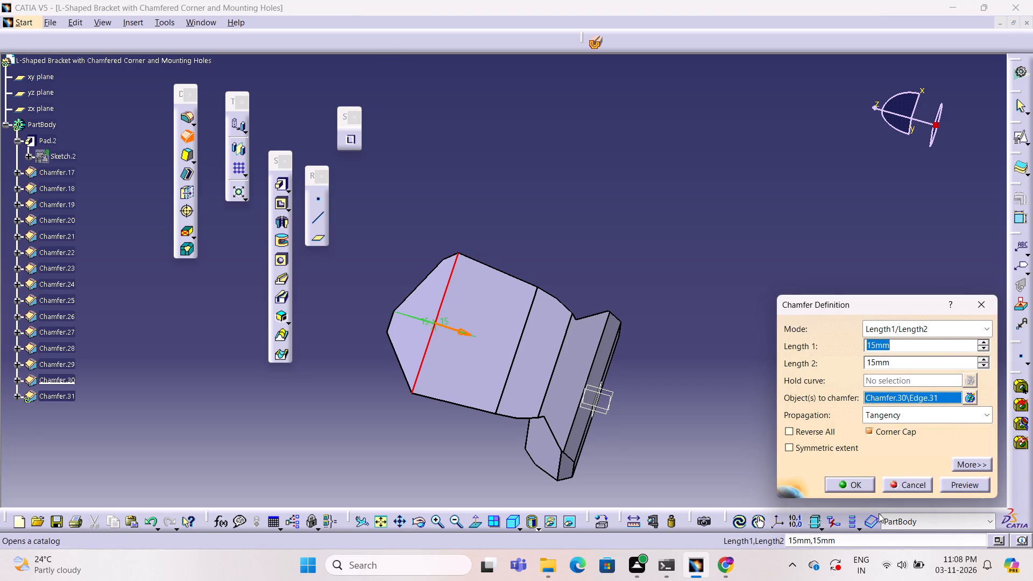
left_click(964, 487)
left_click(845, 487)
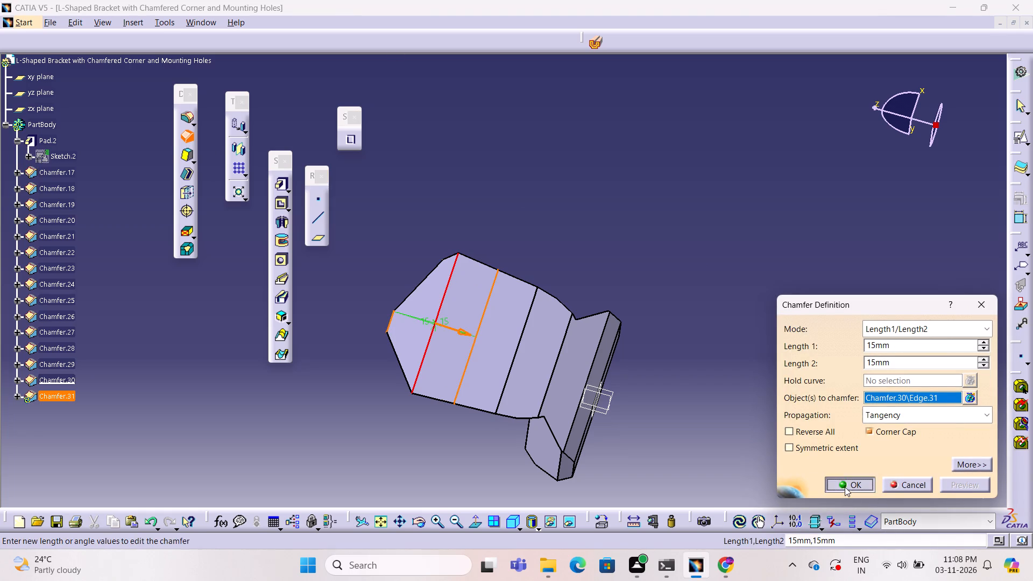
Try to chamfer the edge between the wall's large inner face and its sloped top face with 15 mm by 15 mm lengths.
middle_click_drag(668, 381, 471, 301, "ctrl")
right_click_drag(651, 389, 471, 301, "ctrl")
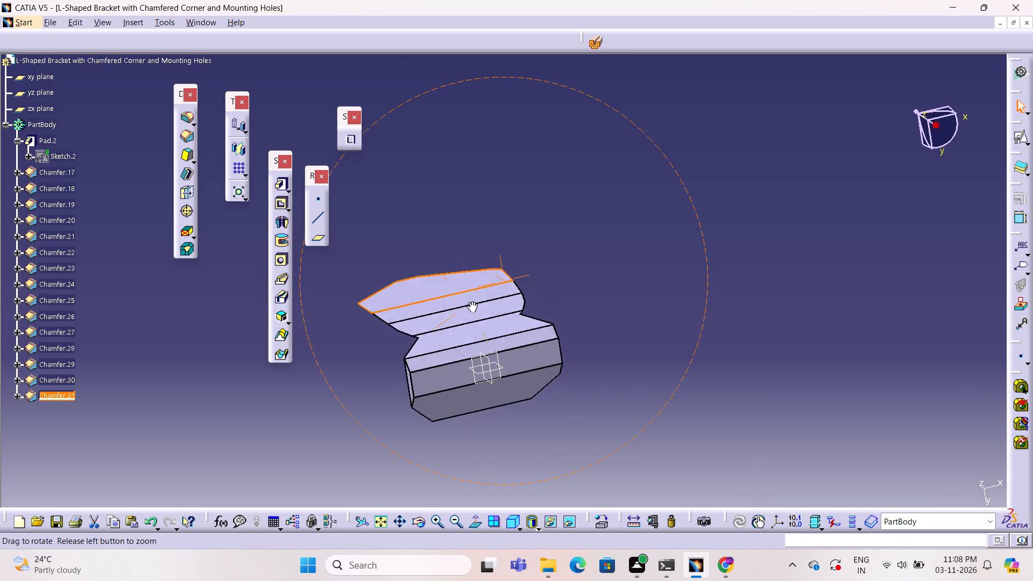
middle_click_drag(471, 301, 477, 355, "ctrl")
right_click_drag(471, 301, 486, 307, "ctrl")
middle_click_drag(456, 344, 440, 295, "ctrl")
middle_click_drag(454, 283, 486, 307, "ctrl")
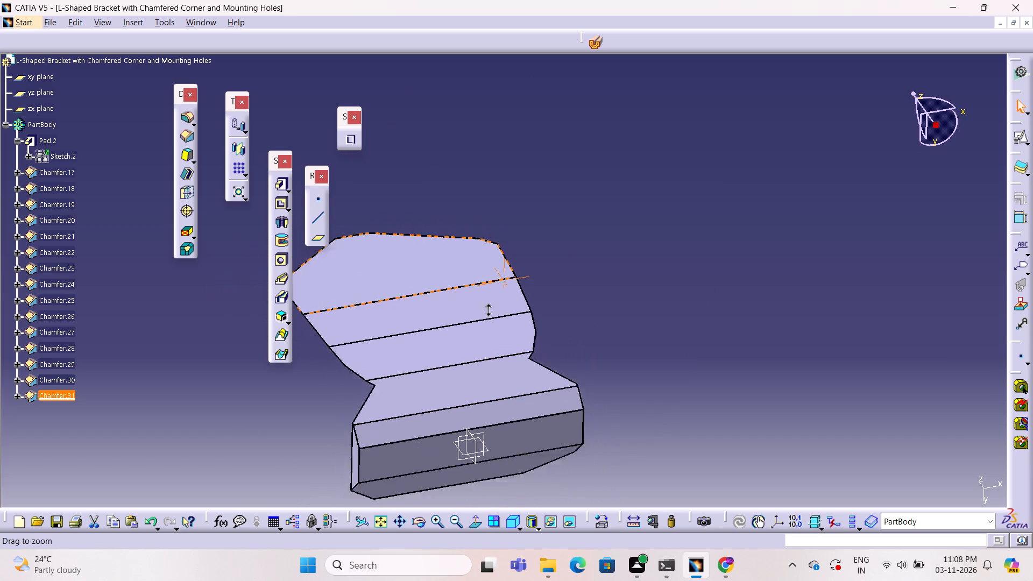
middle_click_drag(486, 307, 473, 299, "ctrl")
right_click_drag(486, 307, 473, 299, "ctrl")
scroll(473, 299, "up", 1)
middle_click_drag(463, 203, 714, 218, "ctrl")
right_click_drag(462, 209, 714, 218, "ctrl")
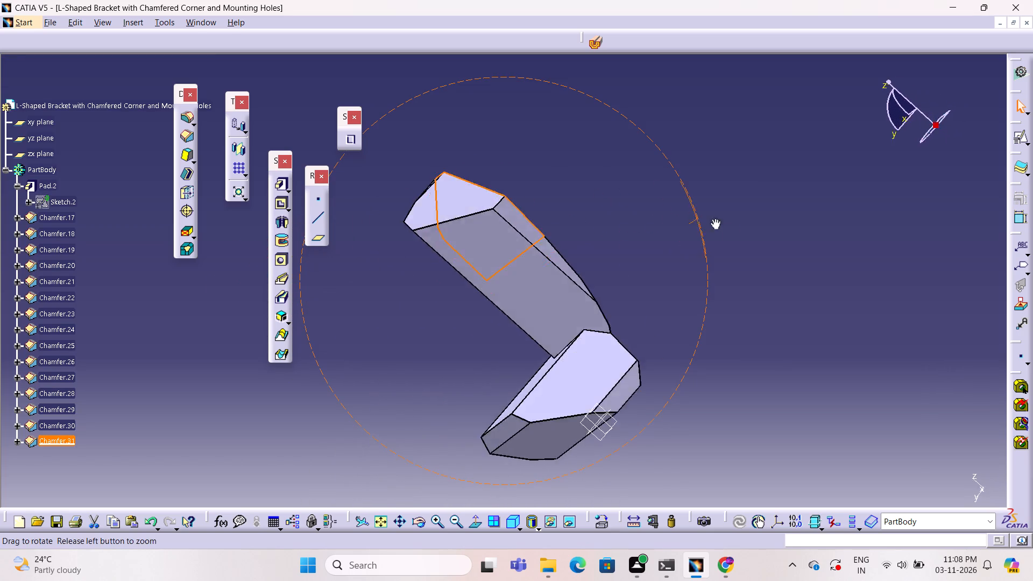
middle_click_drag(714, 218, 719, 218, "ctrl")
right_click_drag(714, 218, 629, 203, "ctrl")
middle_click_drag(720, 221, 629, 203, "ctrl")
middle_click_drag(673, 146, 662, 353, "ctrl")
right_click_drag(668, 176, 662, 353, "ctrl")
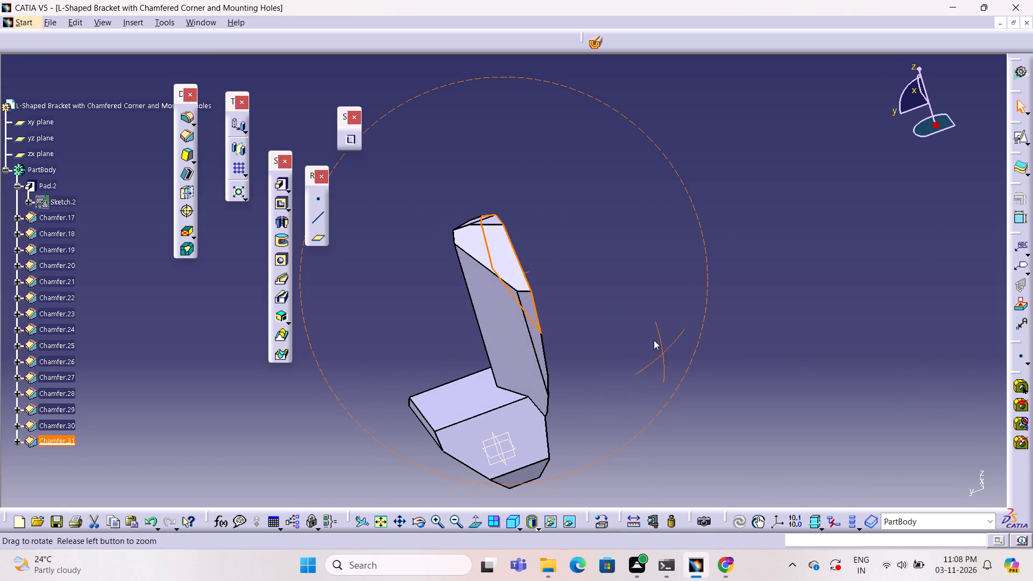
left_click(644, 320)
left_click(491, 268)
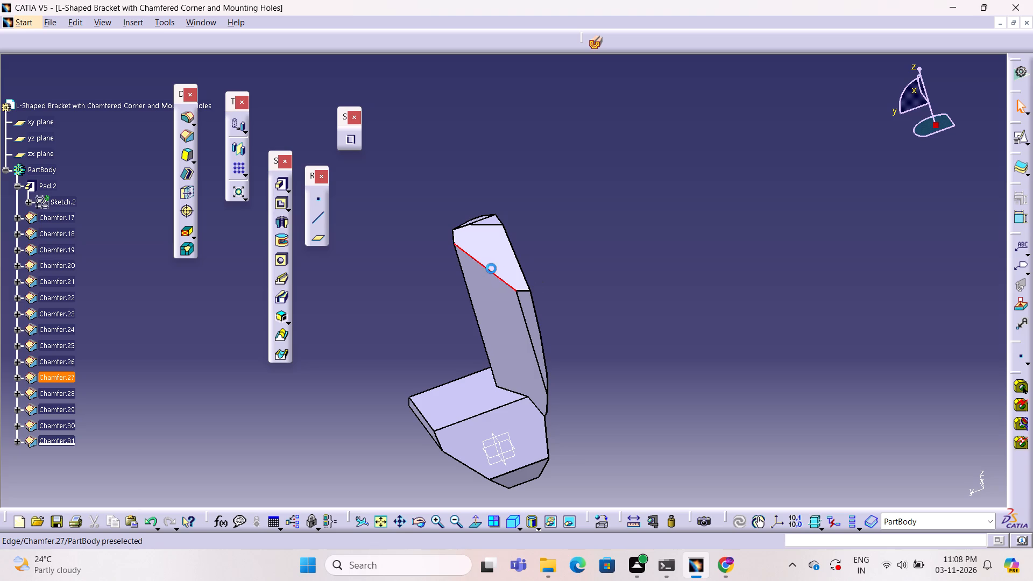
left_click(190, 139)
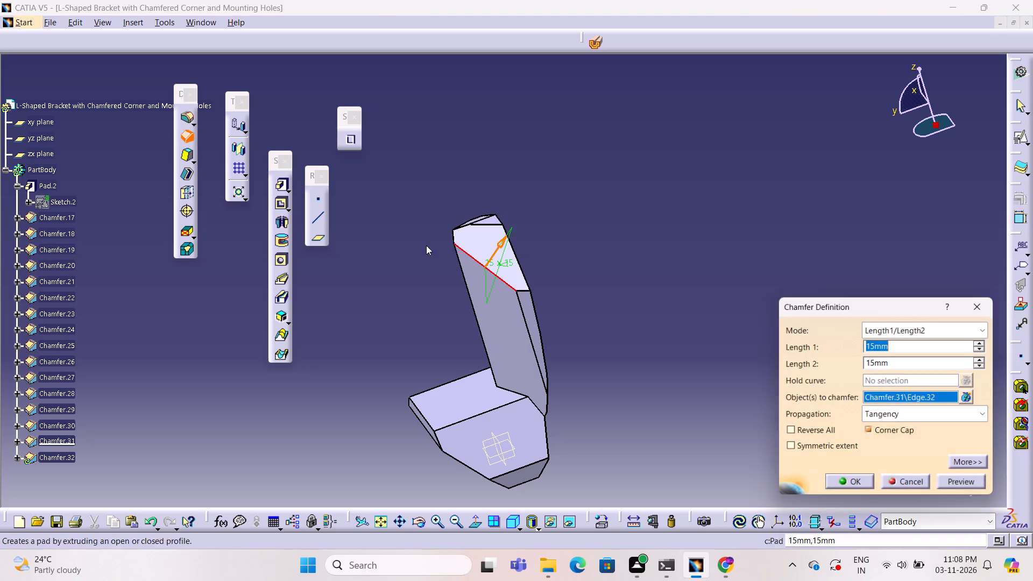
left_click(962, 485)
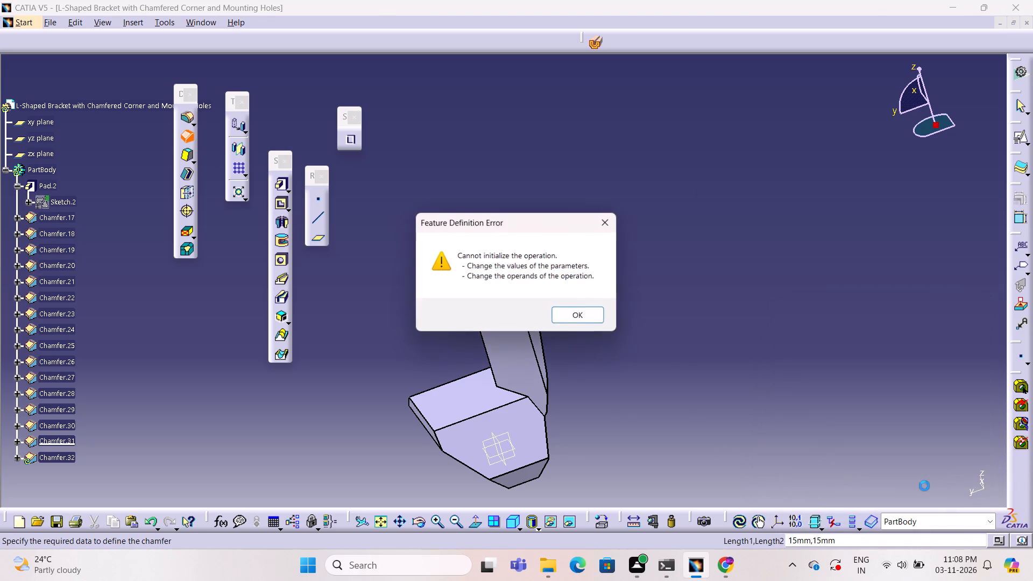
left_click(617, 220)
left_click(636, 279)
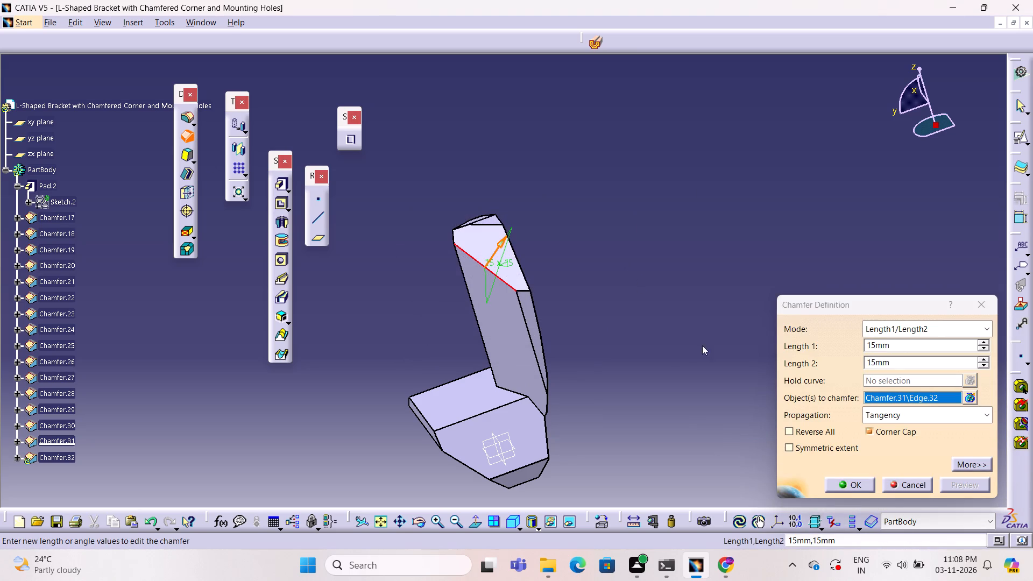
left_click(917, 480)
Chamfer the edge between the base's flat upper face and one of its end chamfers with 15 mm by 15 mm lengths.
middle_click_drag(571, 316, 573, 320)
right_click_drag(571, 316, 573, 320)
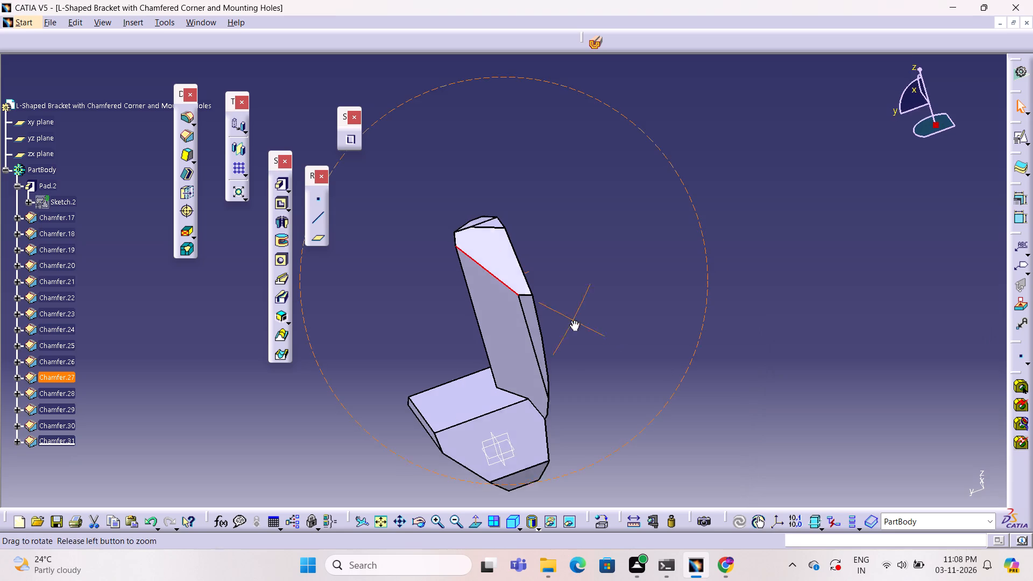
right_click_drag(573, 320, 681, 400)
middle_click_drag(573, 320, 708, 412)
right_click_drag(698, 408, 705, 410)
right_click(706, 411)
right_click(708, 412)
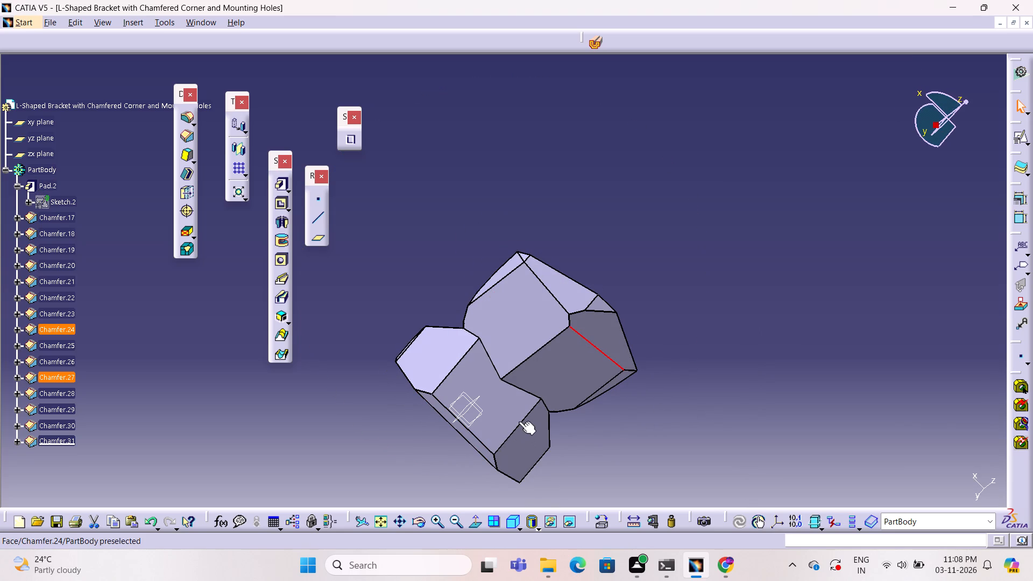
left_click(519, 421)
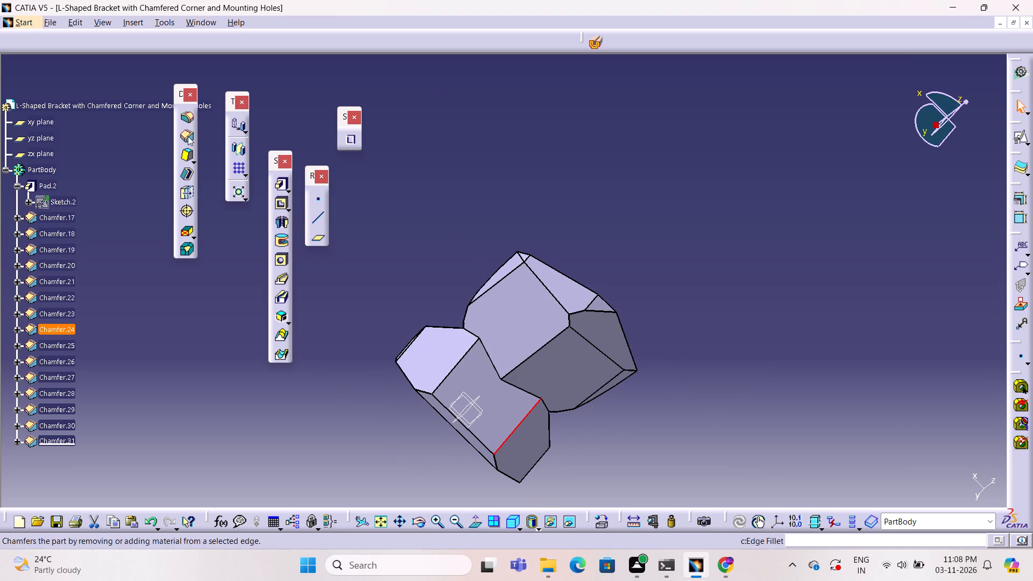
left_click(188, 136)
left_click(983, 477)
left_click(867, 481)
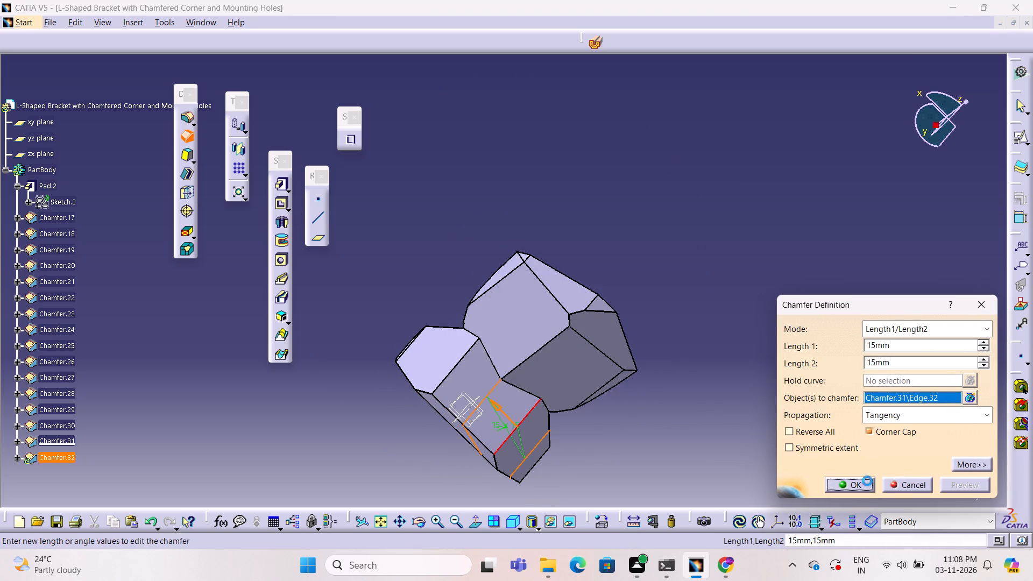
left_click(608, 395)
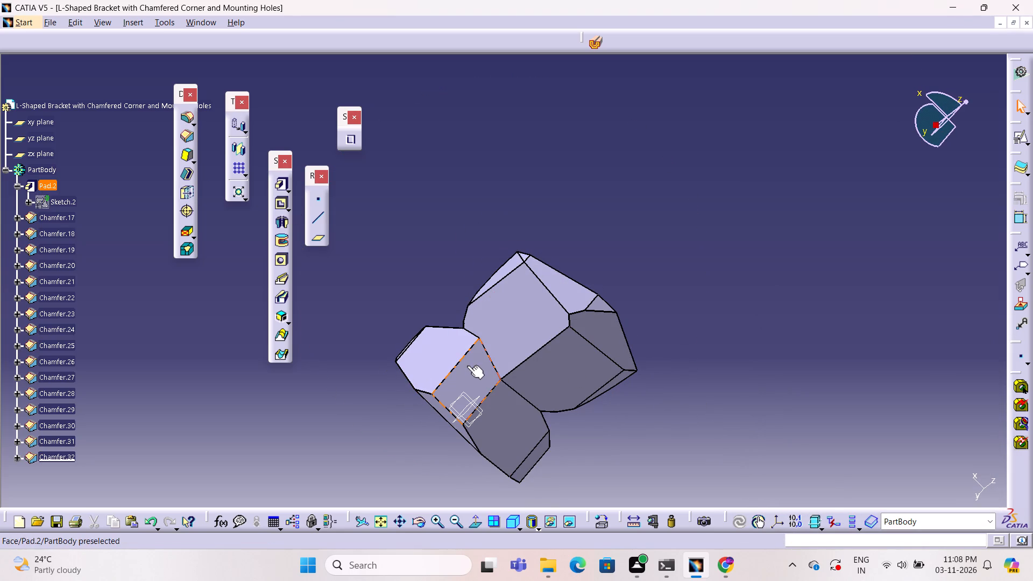
Chamfer the opposite edge of the base's remaining flat upper face with 15 mm by 15 mm lengths.
left_click(461, 360)
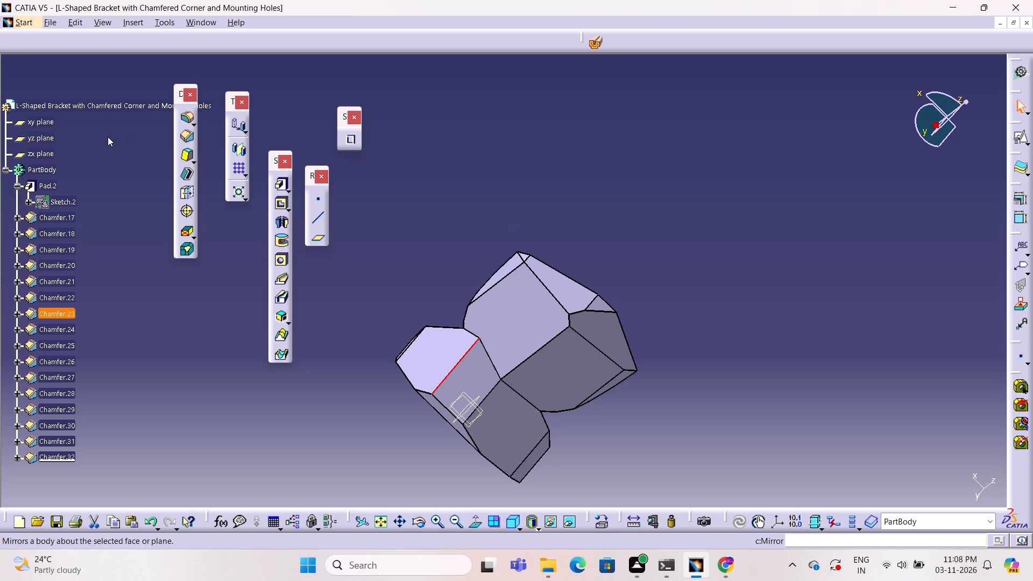
left_click(182, 137)
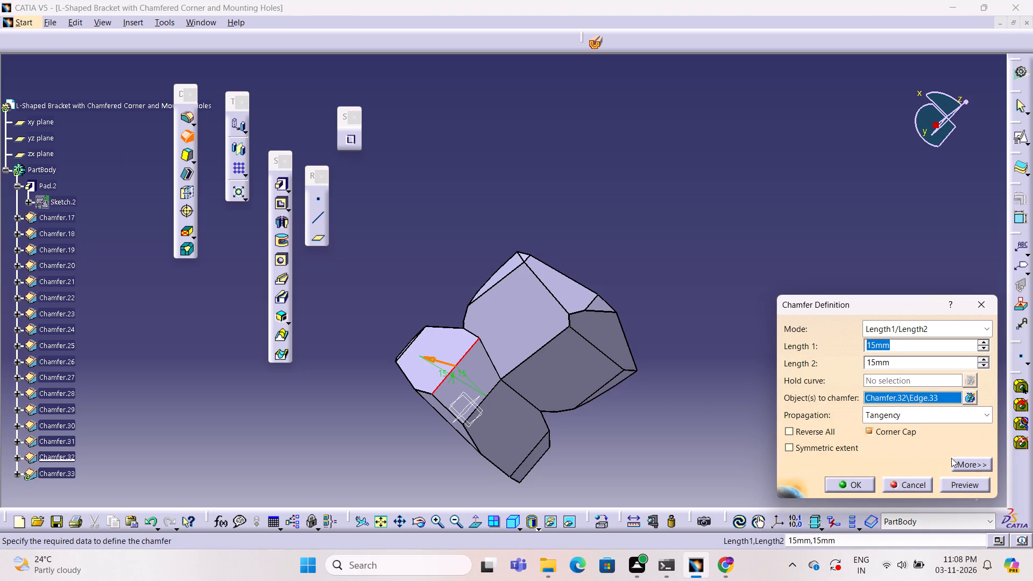
left_click(968, 479)
left_click(869, 484)
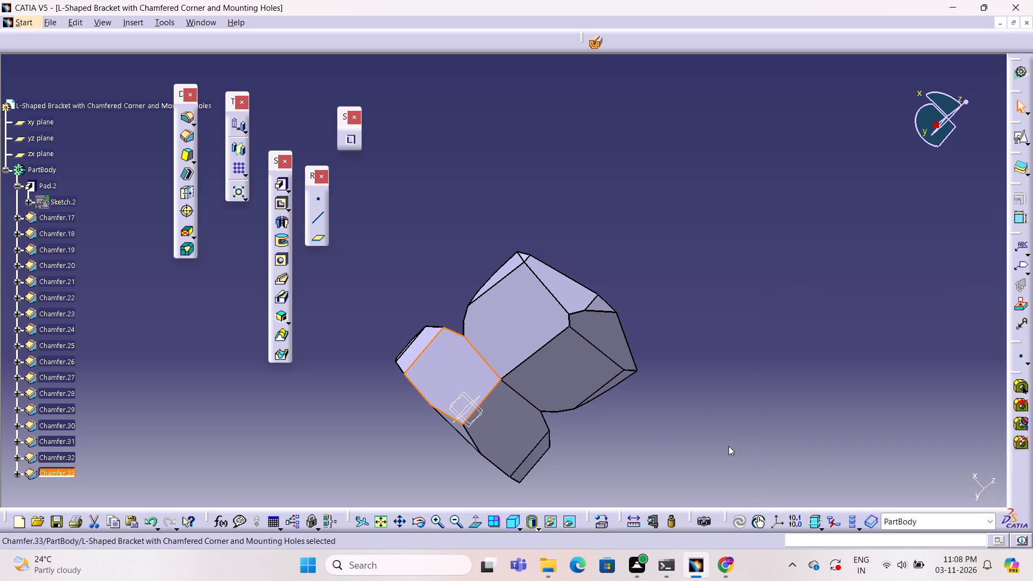
left_click(647, 422)
Chamfer the edge where the two newest base chamfers meet at the wall's foot with 15 mm by 15 mm lengths.
middle_click_drag(646, 420, 497, 282)
right_click_drag(646, 420, 497, 282)
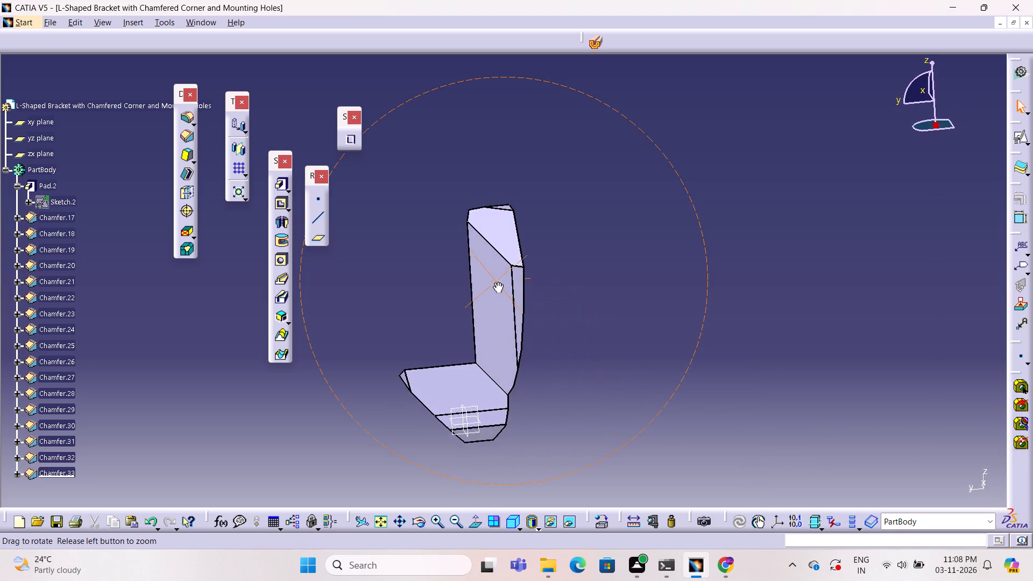
middle_click_drag(497, 282, 622, 314)
right_click_drag(497, 282, 622, 314)
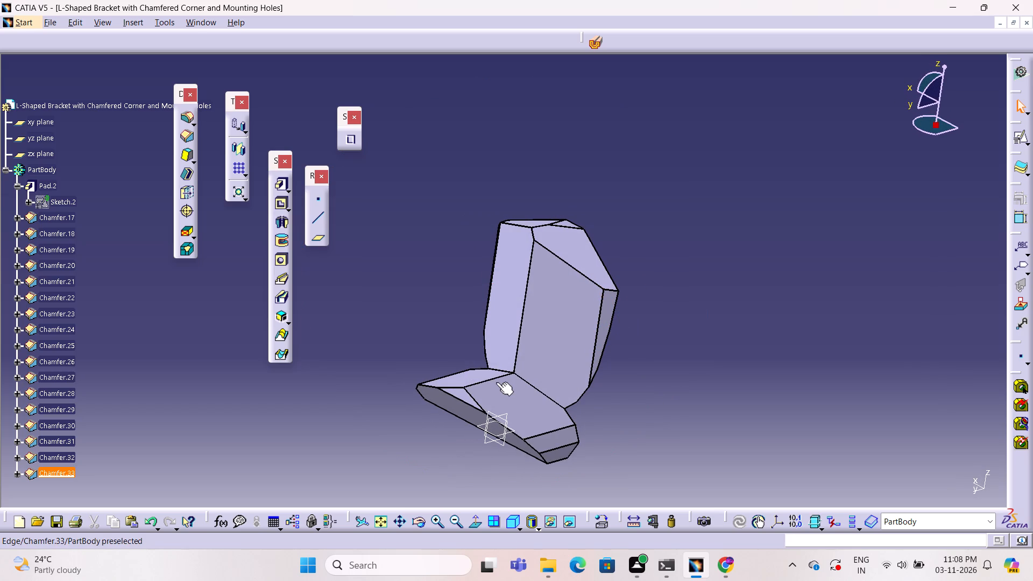
left_click(494, 378)
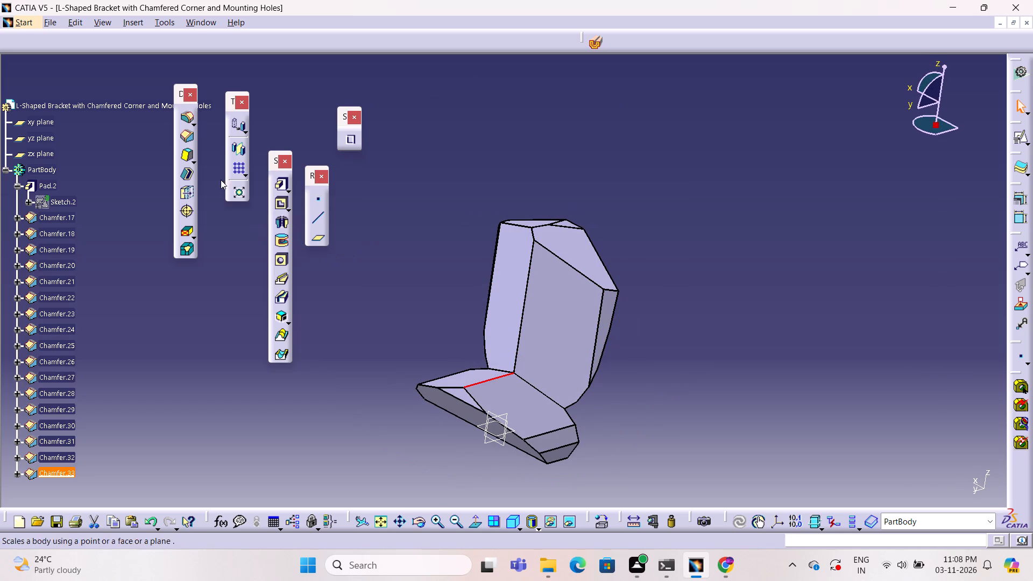
left_click(188, 134)
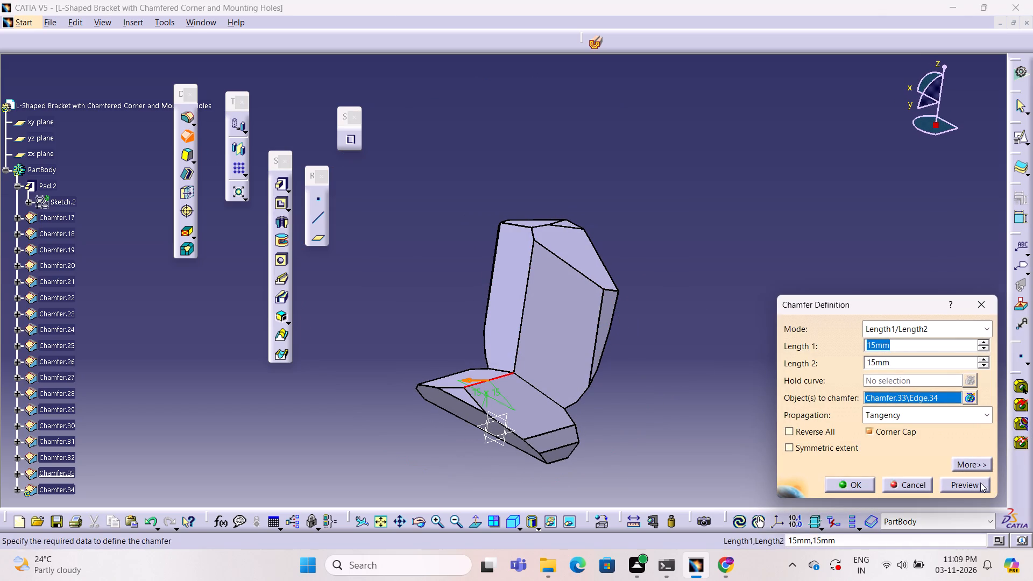
left_click(977, 483)
left_click(849, 481)
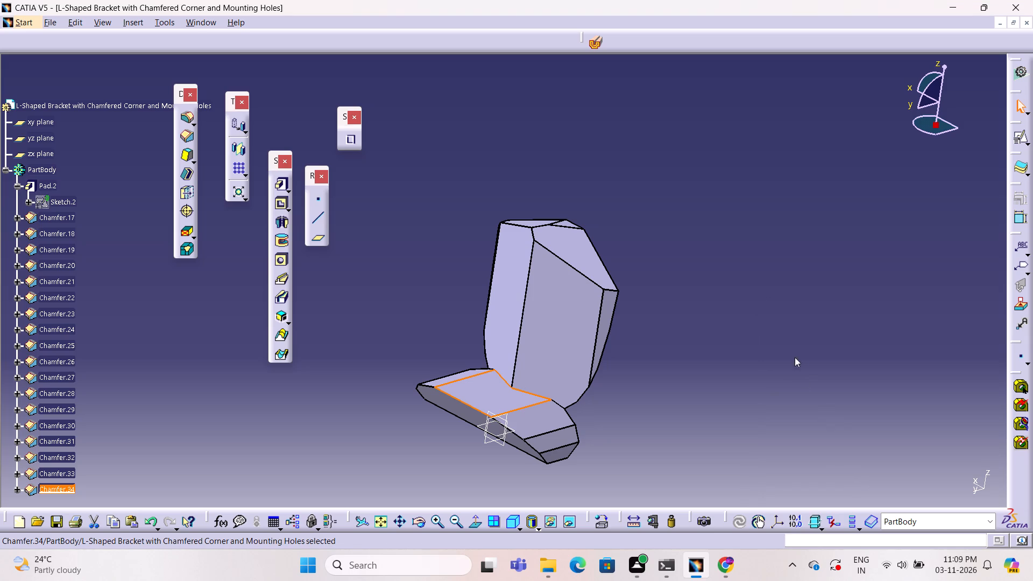
left_click(748, 286)
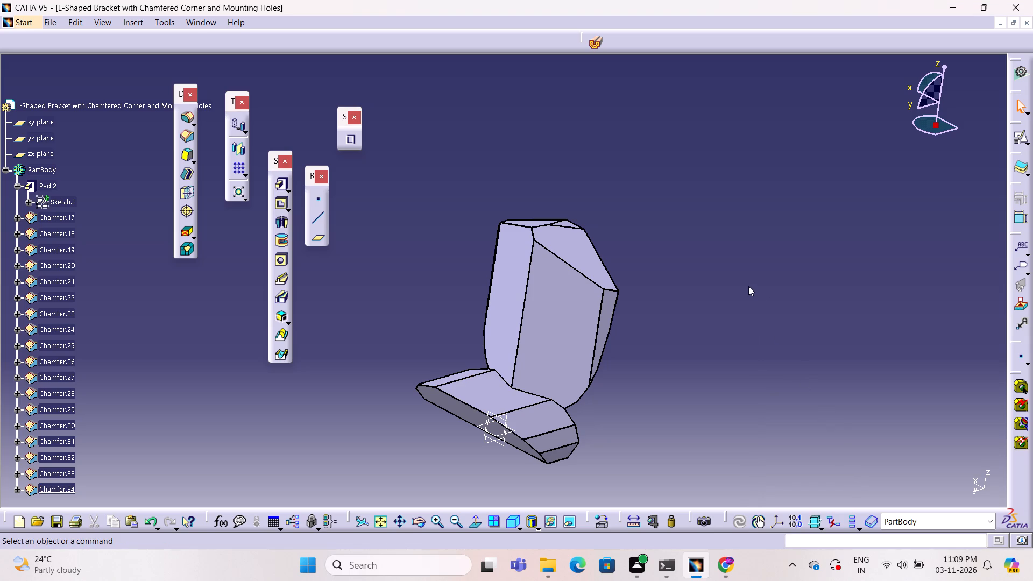
Chamfer the long upright edge between the wall's two large inner faces with 15 mm by 15 mm lengths.
left_click(527, 285)
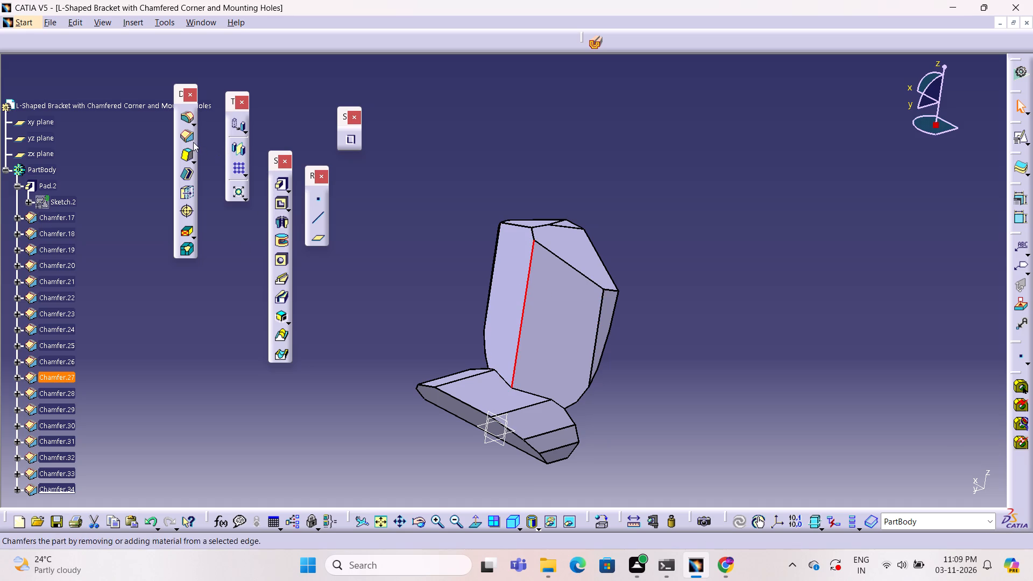
left_click(193, 141)
left_click(973, 481)
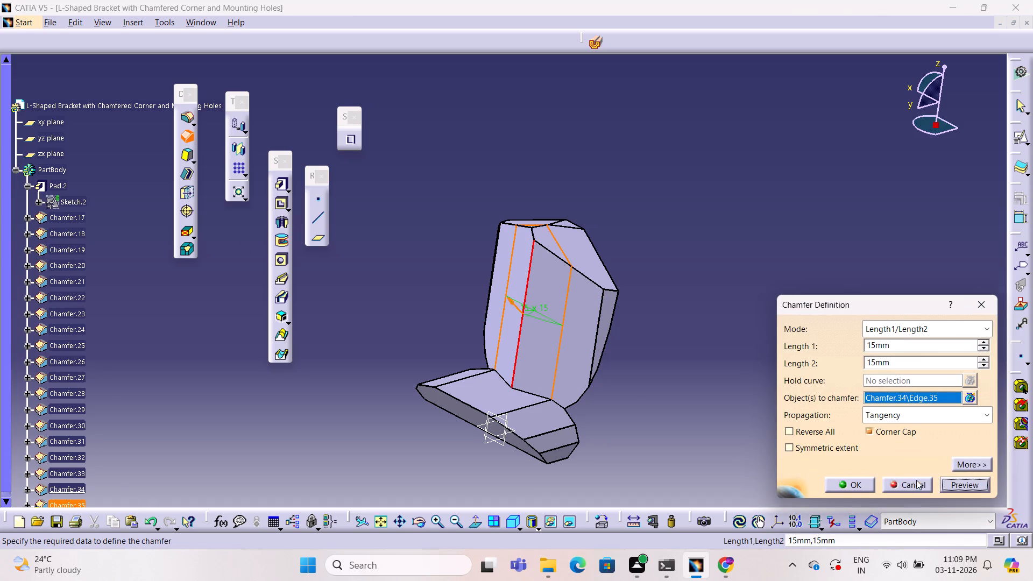
left_click(858, 486)
left_click(734, 407)
Inspect the chamfered wall and base of the bracket from several angles.
middle_click_drag(735, 392, 731, 398, "ctrl")
right_click_drag(733, 395, 731, 398, "ctrl")
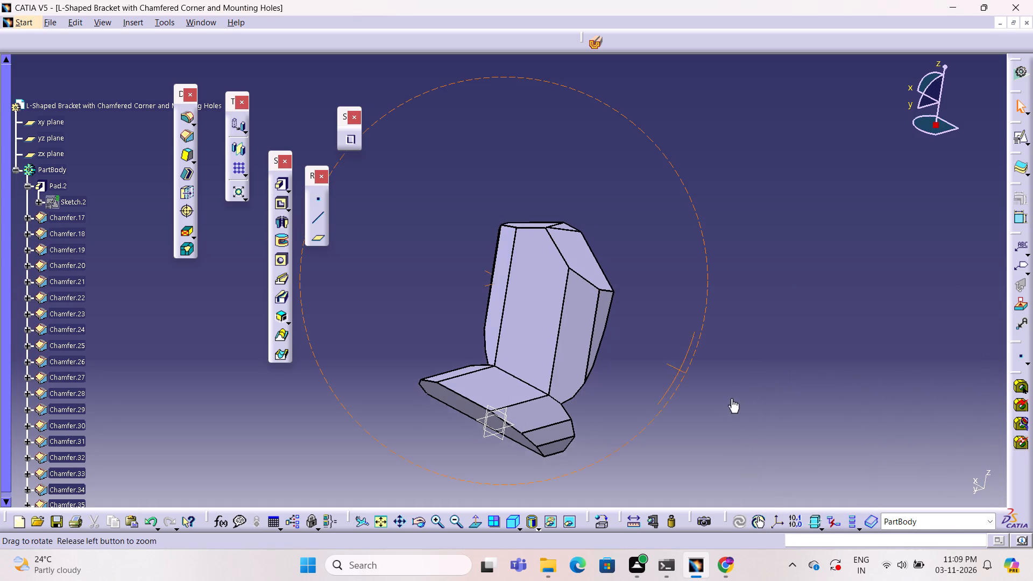
middle_click_drag(731, 398, 709, 389, "ctrl")
right_click_drag(731, 398, 709, 389, "ctrl")
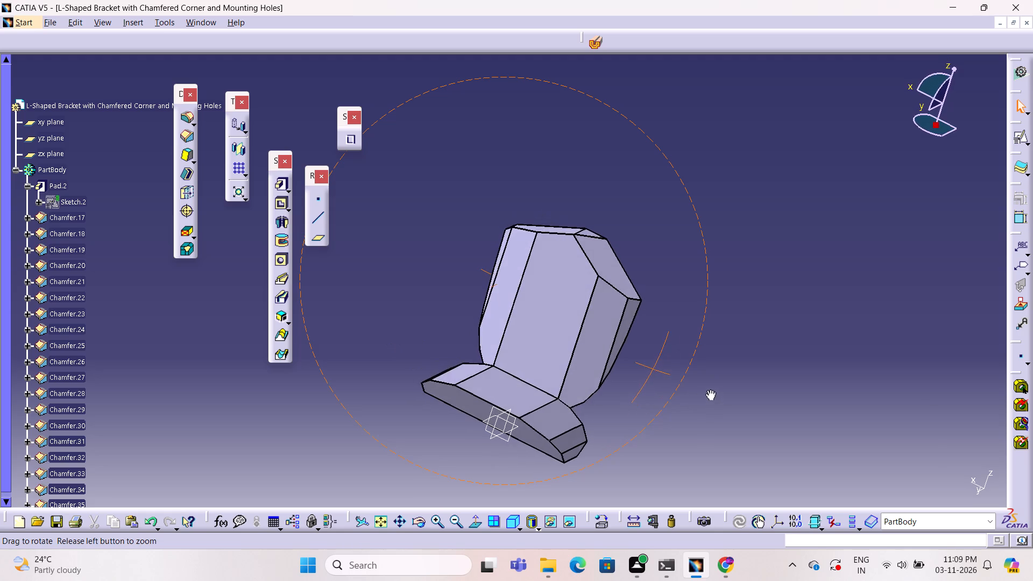
middle_click_drag(709, 389, 649, 293, "ctrl")
right_click_drag(709, 389, 649, 293, "ctrl")
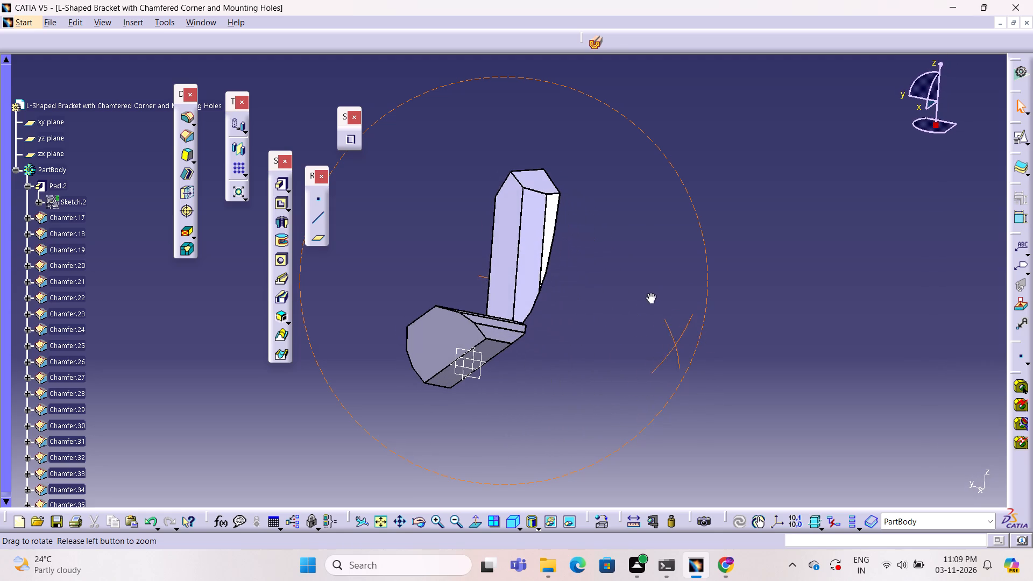
middle_click_drag(649, 293, 650, 293, "ctrl")
right_click_drag(649, 293, 650, 293, "ctrl")
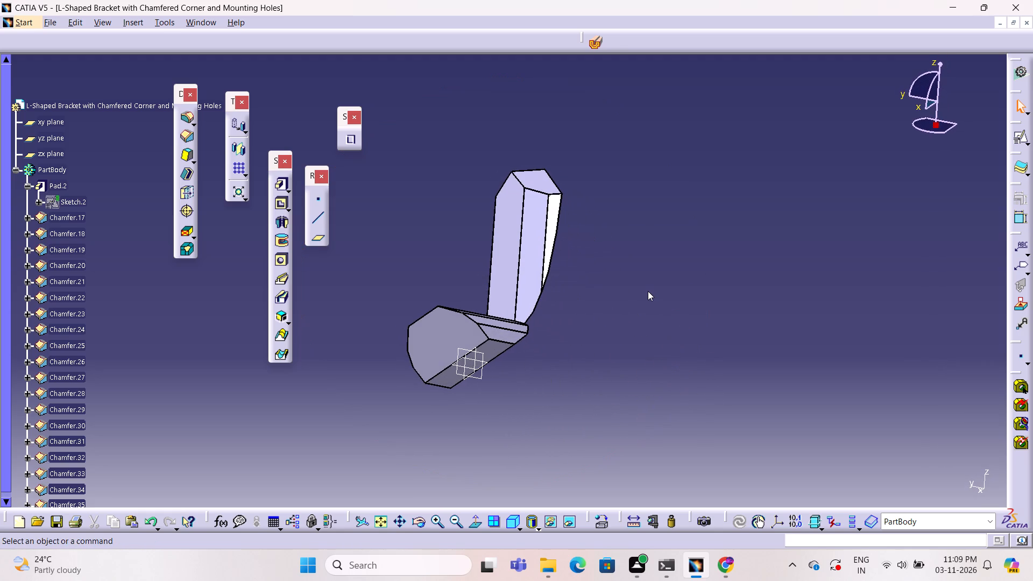
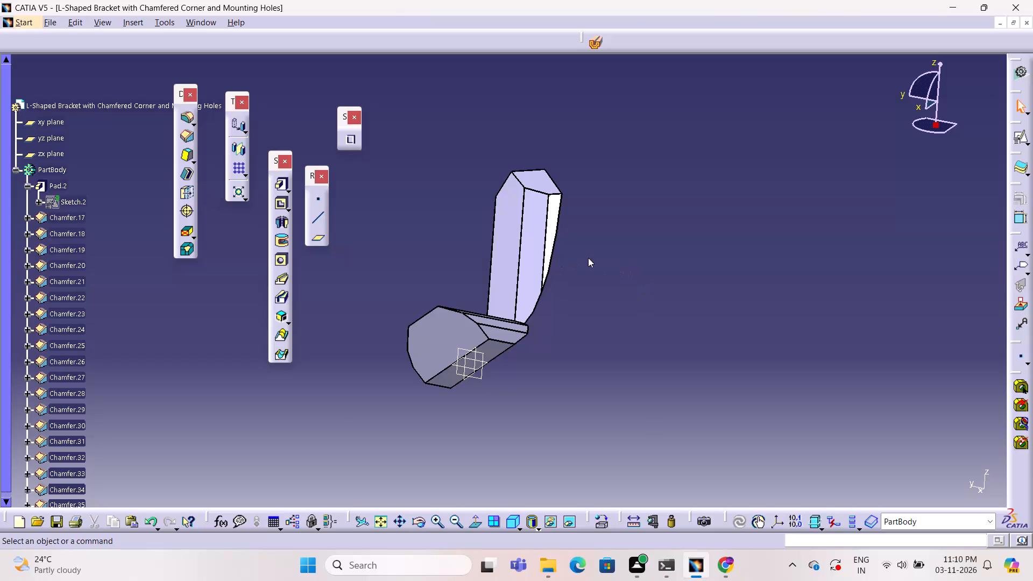
Examine the chamfered wall and base of the bracket from several angles for edges still suitable for chamfering.
middle_click_drag(627, 256, 616, 255, "ctrl")
right_click_drag(627, 256, 559, 239, "ctrl")
scroll(627, 256, "up", 1, "ctrl")
middle_click_drag(611, 253, 559, 239, "ctrl")
middle_click_drag(705, 287, 670, 391, "ctrl")
right_click_drag(700, 285, 670, 391, "ctrl")
scroll(198, 292, "down", 1)
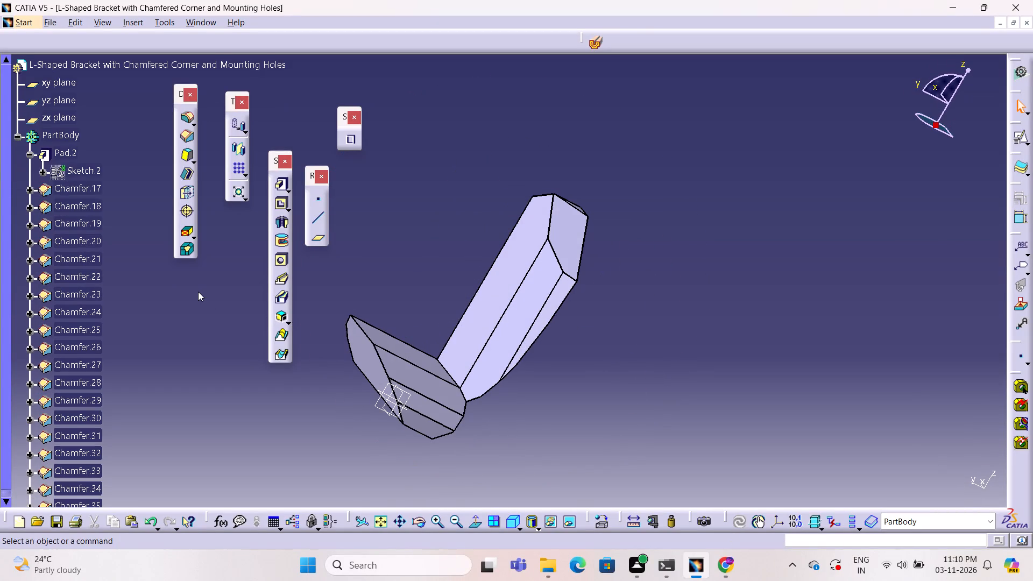
scroll(198, 292, "up", 2, "ctrl")
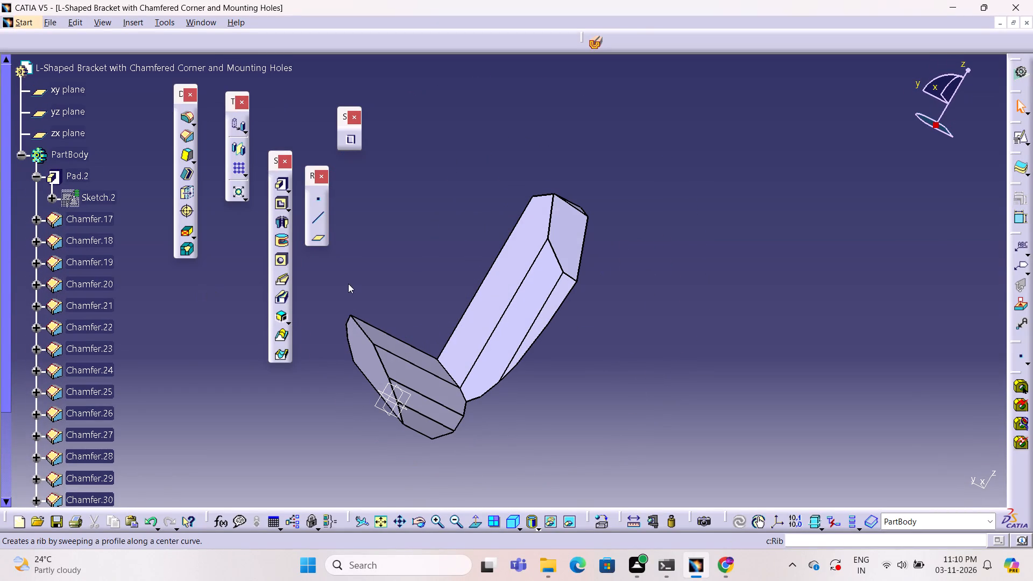
middle_click_drag(468, 233, 561, 197)
middle_click_drag(461, 250, 461, 251, "ctrl")
right_click_drag(461, 250, 549, 258, "ctrl")
middle_click_drag(461, 251, 472, 261, "ctrl")
middle_click_drag(475, 263, 550, 261, "ctrl")
middle_click_drag(470, 233, 611, 261, "ctrl")
right_click_drag(470, 233, 611, 261, "ctrl")
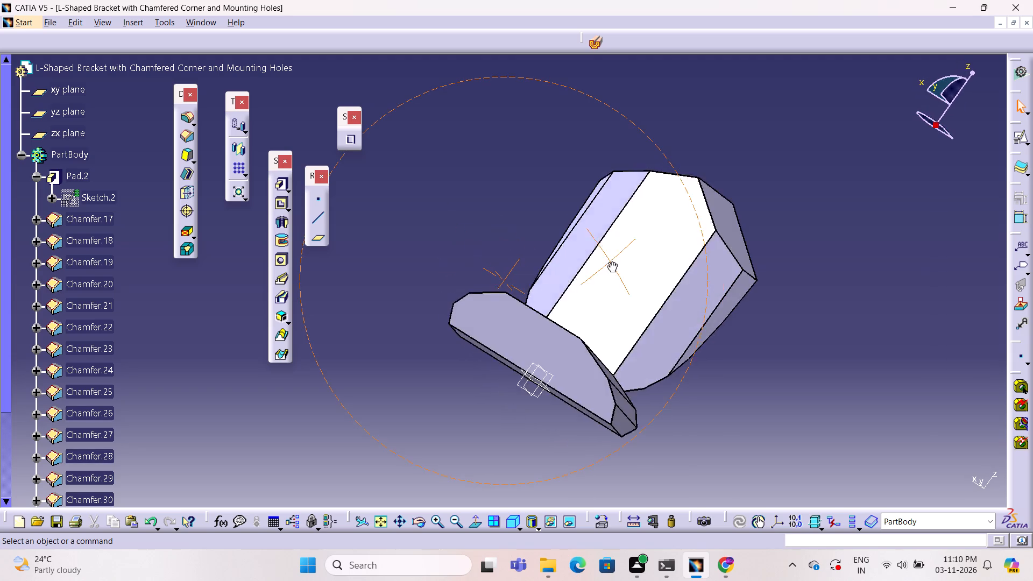
middle_click_drag(611, 261, 611, 261, "ctrl")
right_click_drag(611, 261, 578, 216, "ctrl")
middle_click_drag(613, 271, 607, 335, "ctrl")
middle_click_drag(598, 349, 578, 216, "ctrl")
middle_click(568, 214, "ctrl")
middle_click(567, 228, "ctrl")
left_click(566, 234, "ctrl")
middle_click(566, 238, "ctrl")
left_click(565, 240, "ctrl")
middle_click(565, 241, "ctrl")
left_click(565, 241, "ctrl")
middle_click_drag(565, 241, 565, 249, "ctrl")
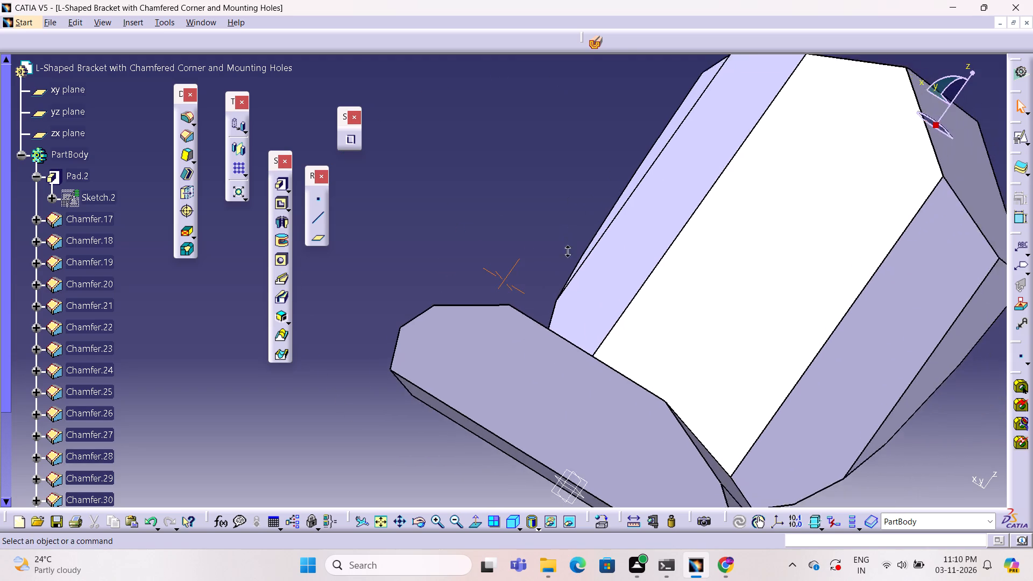
middle_click_drag(565, 249, 559, 294, "ctrl")
right_click_drag(521, 191, 462, 197)
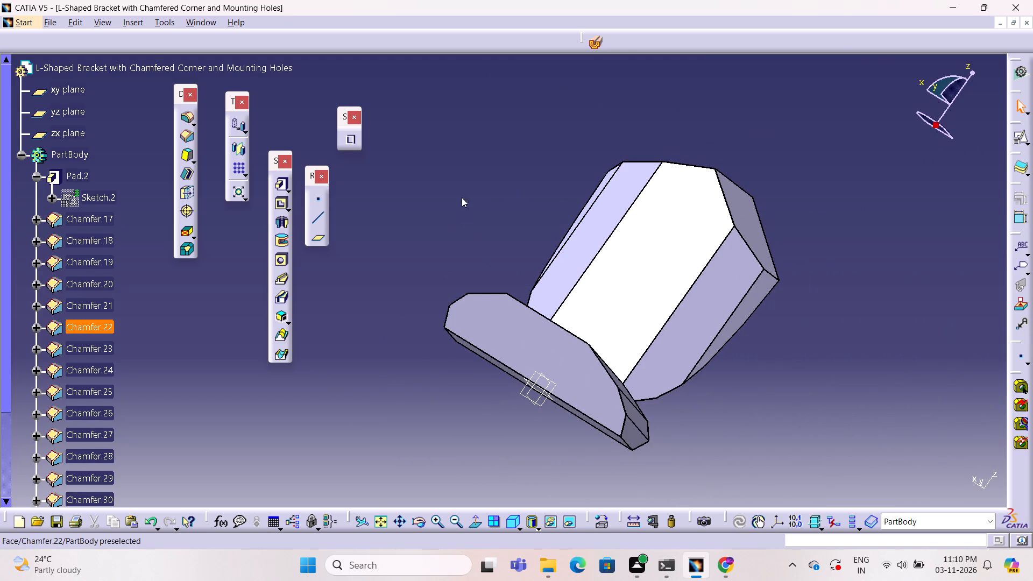
right_click_drag(462, 197, 456, 205)
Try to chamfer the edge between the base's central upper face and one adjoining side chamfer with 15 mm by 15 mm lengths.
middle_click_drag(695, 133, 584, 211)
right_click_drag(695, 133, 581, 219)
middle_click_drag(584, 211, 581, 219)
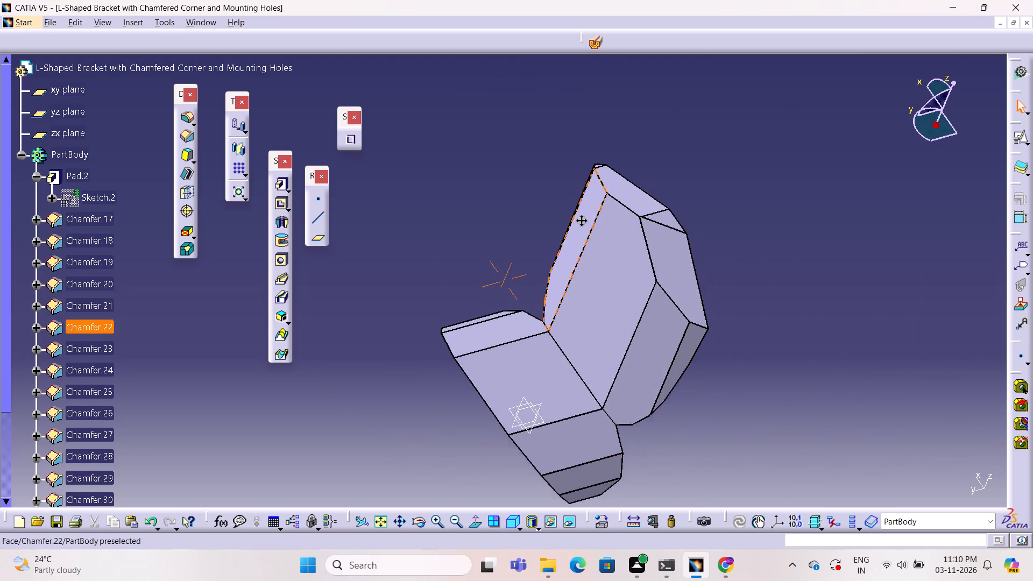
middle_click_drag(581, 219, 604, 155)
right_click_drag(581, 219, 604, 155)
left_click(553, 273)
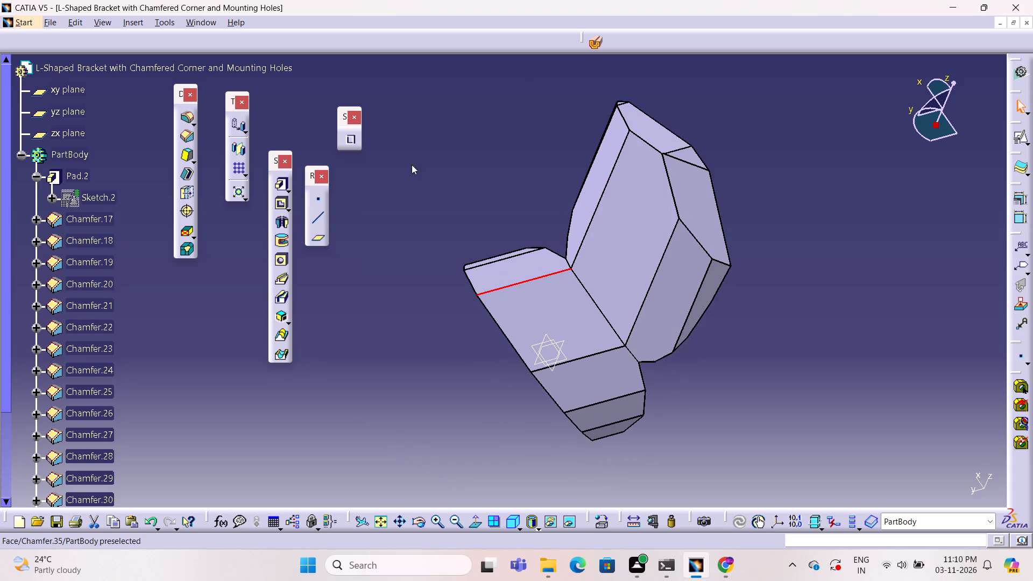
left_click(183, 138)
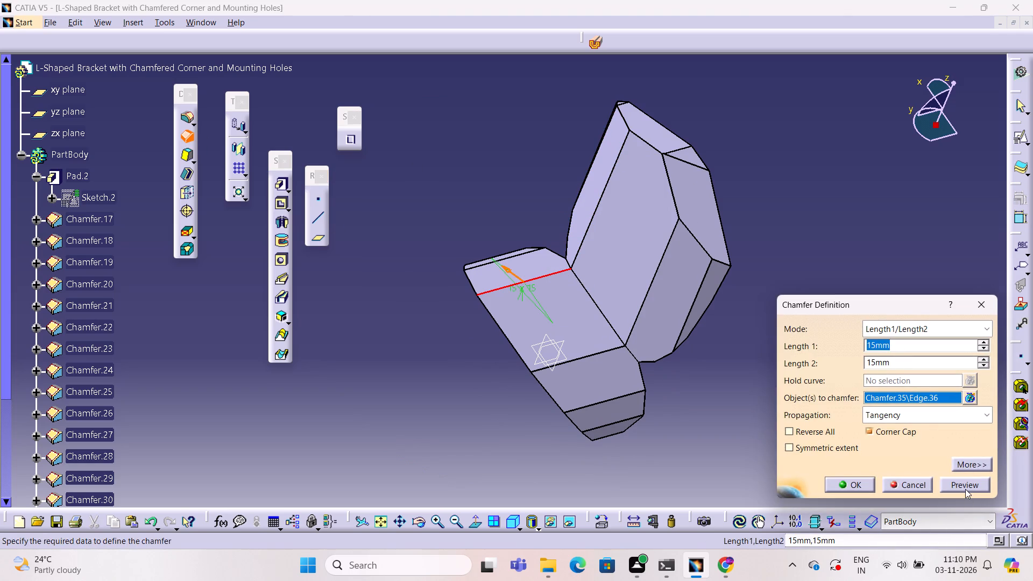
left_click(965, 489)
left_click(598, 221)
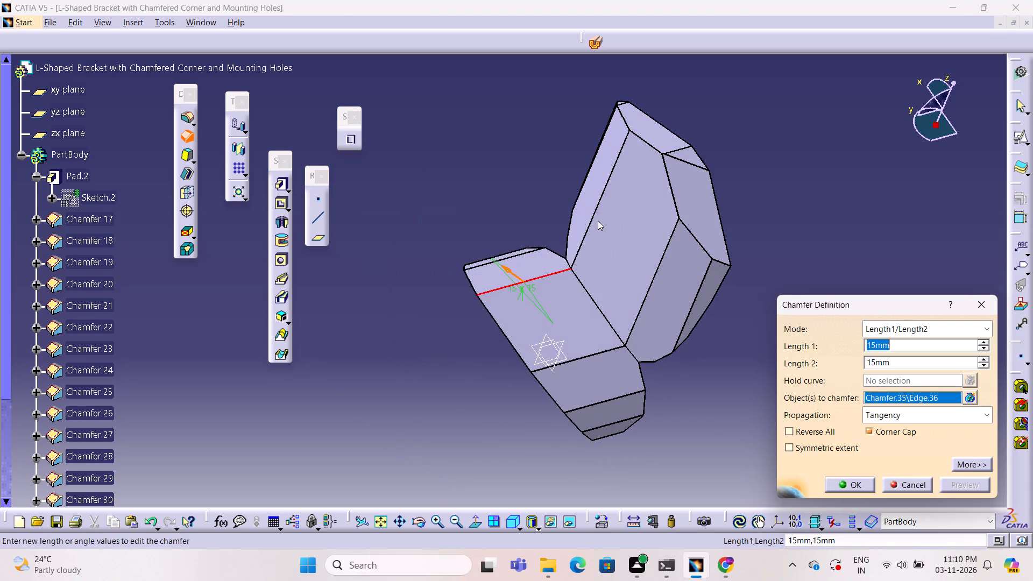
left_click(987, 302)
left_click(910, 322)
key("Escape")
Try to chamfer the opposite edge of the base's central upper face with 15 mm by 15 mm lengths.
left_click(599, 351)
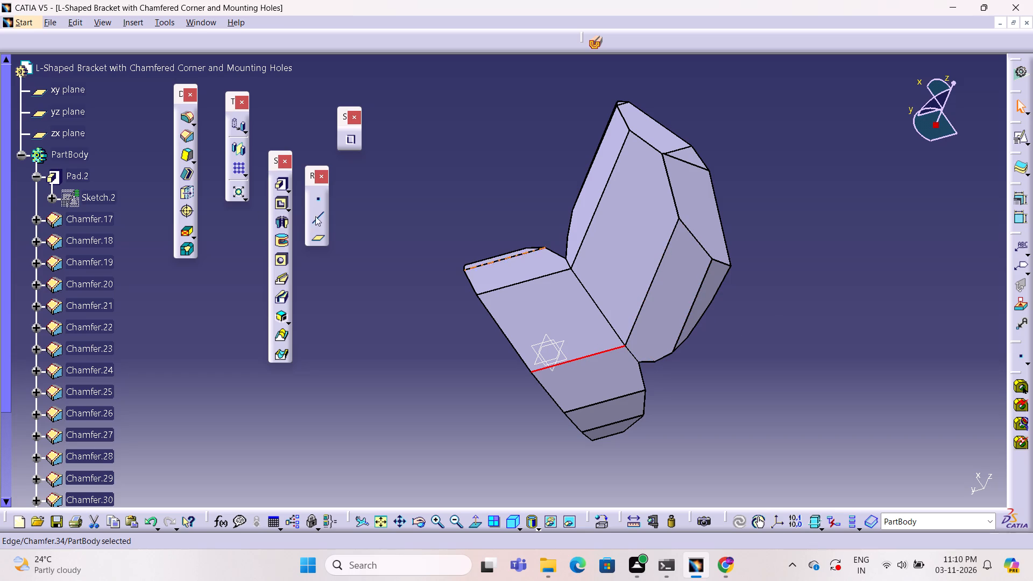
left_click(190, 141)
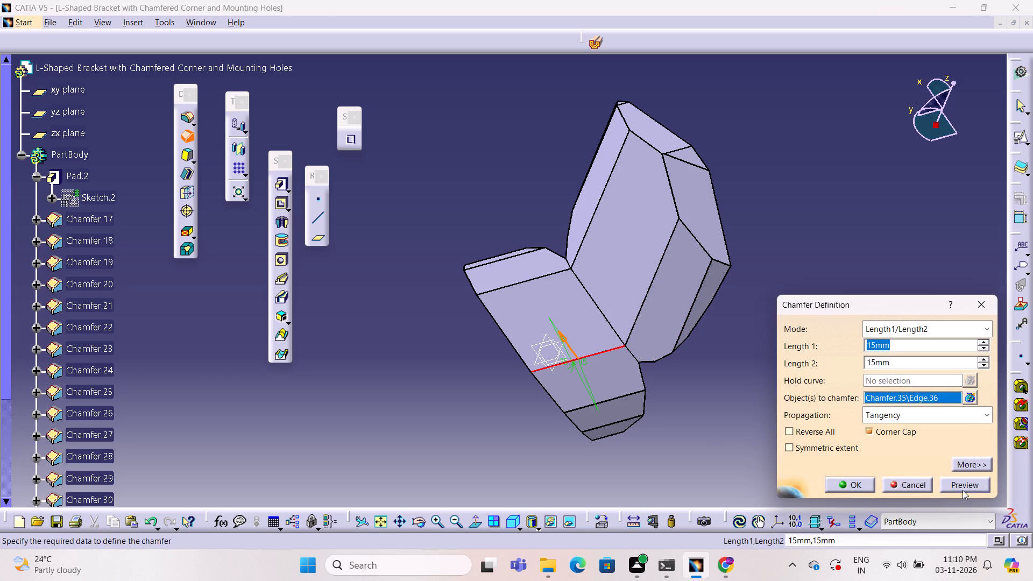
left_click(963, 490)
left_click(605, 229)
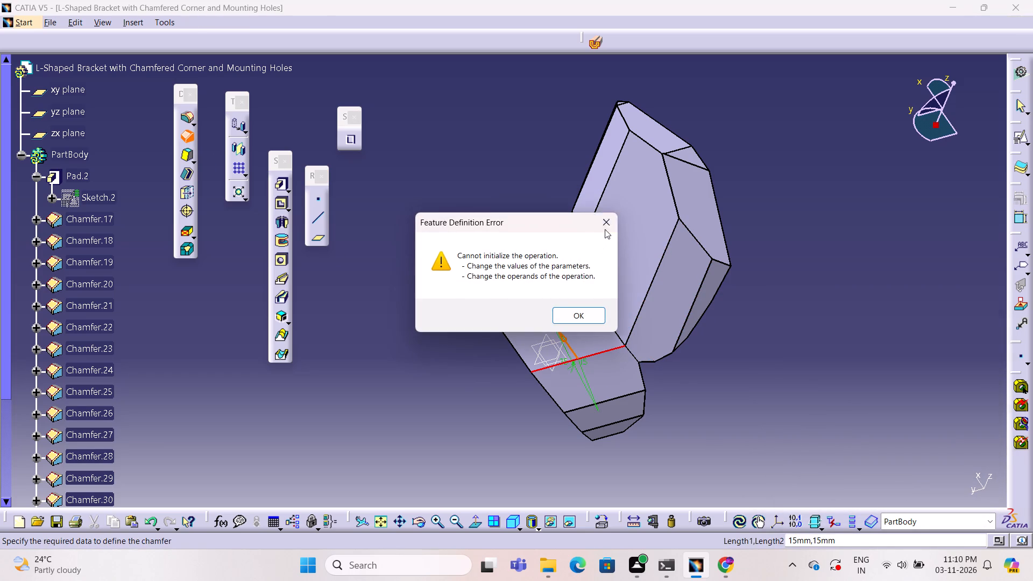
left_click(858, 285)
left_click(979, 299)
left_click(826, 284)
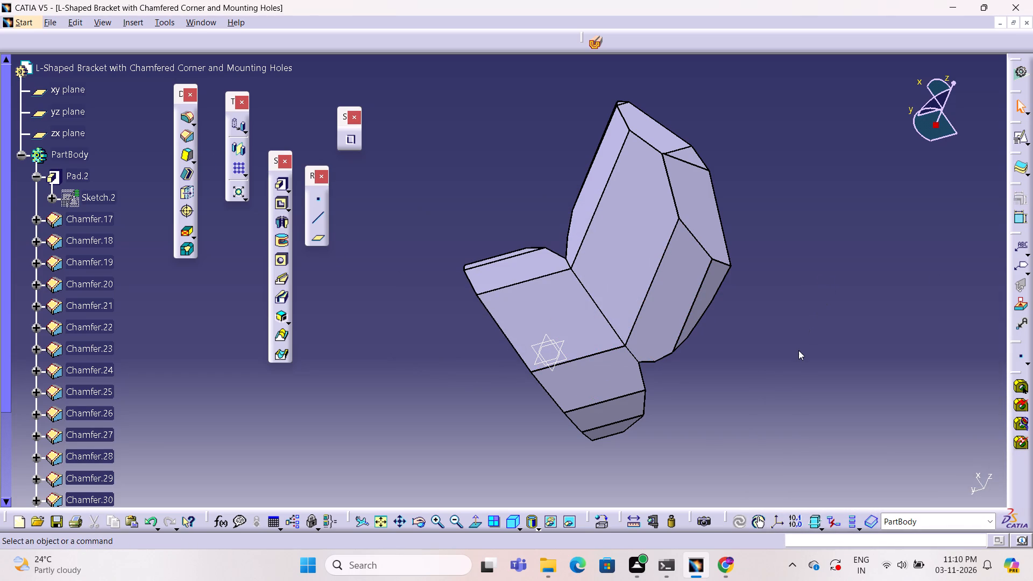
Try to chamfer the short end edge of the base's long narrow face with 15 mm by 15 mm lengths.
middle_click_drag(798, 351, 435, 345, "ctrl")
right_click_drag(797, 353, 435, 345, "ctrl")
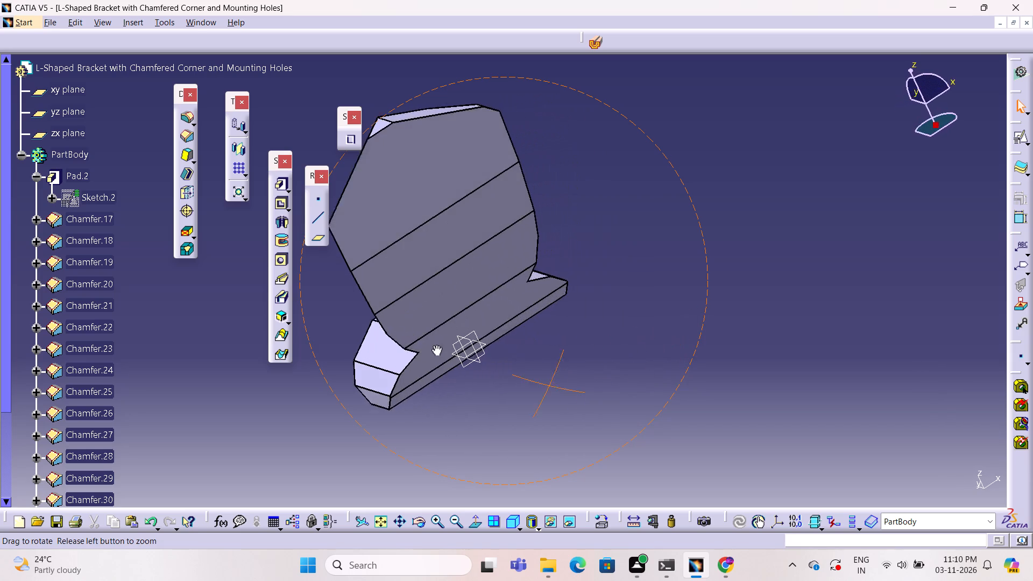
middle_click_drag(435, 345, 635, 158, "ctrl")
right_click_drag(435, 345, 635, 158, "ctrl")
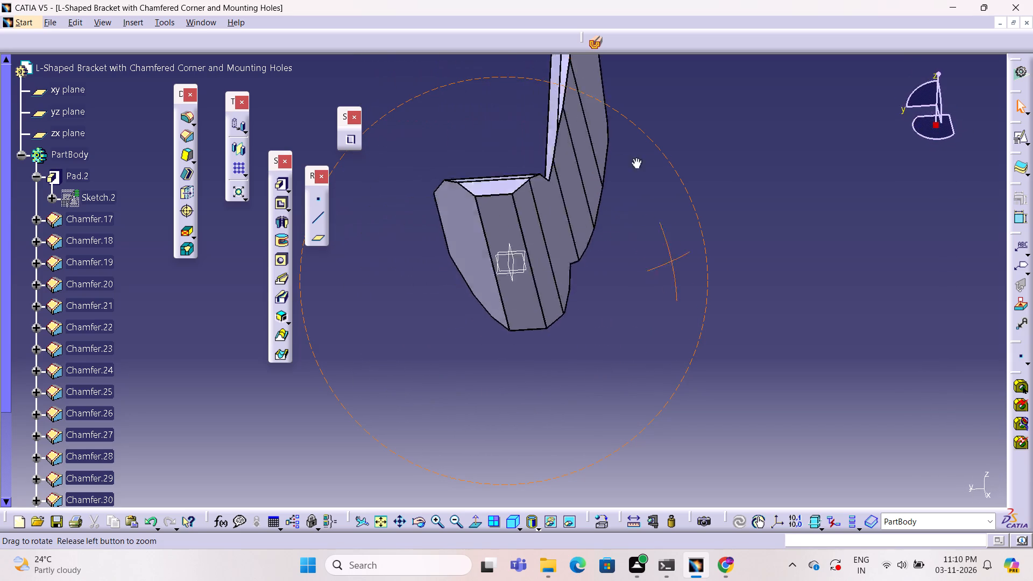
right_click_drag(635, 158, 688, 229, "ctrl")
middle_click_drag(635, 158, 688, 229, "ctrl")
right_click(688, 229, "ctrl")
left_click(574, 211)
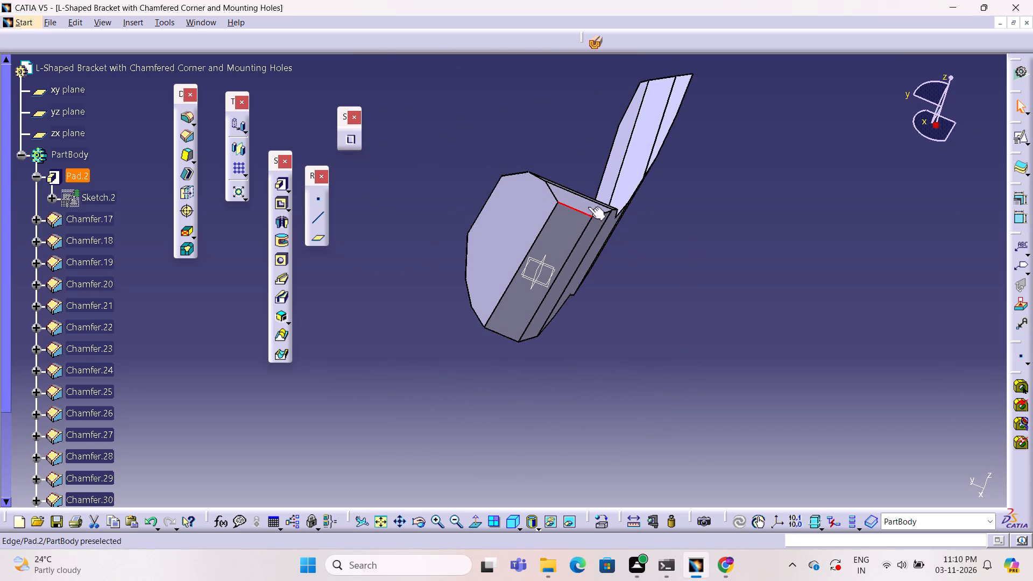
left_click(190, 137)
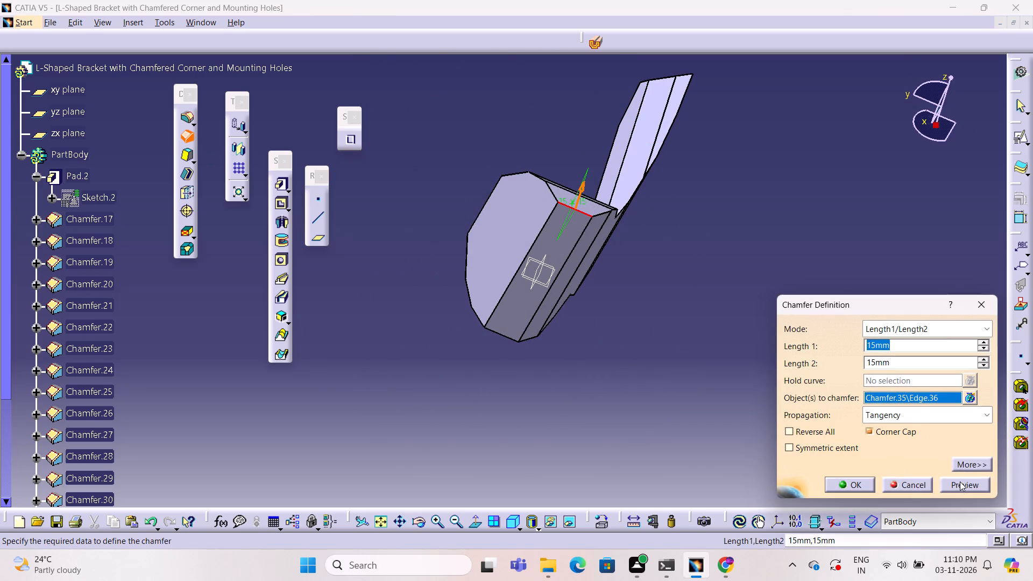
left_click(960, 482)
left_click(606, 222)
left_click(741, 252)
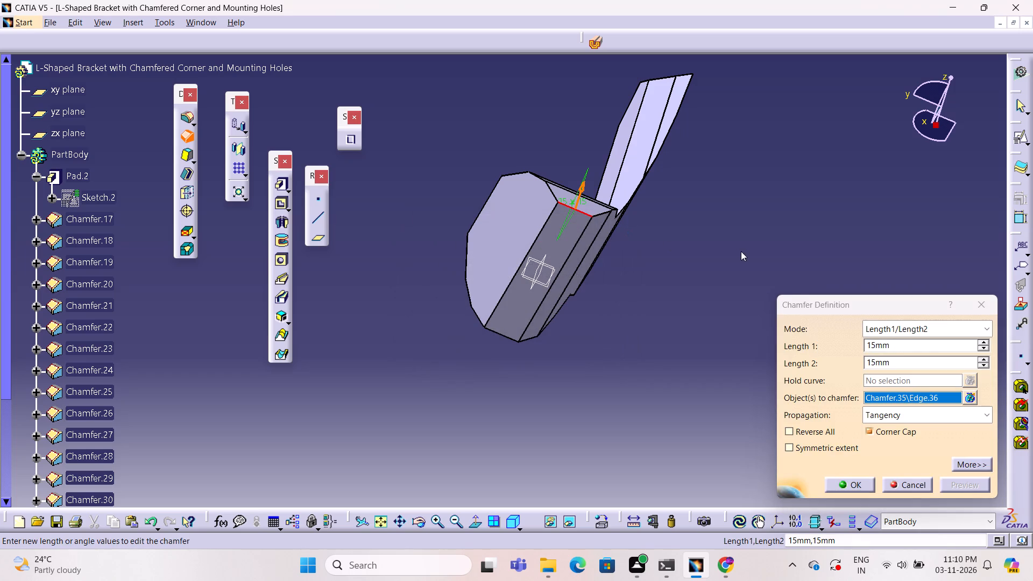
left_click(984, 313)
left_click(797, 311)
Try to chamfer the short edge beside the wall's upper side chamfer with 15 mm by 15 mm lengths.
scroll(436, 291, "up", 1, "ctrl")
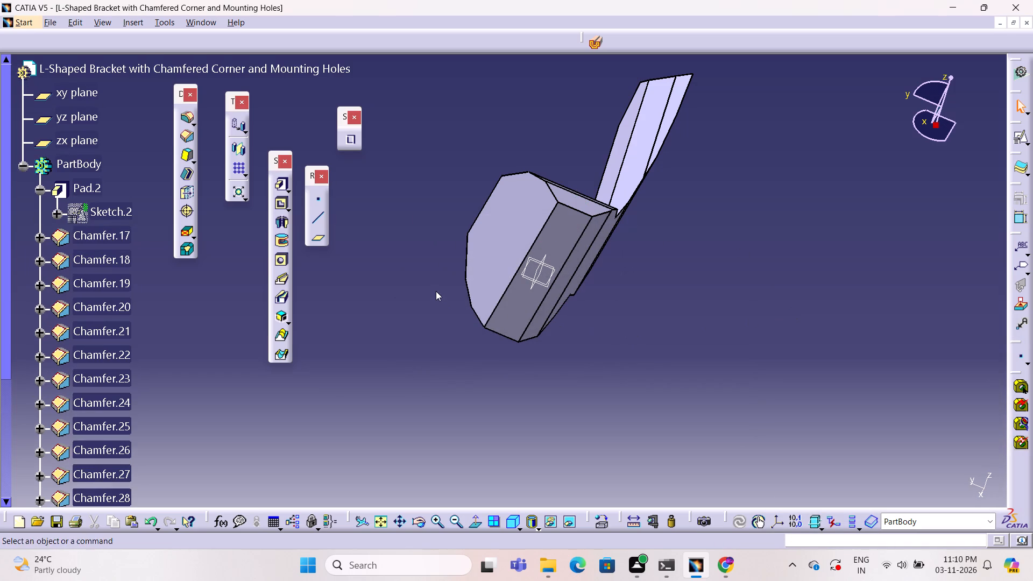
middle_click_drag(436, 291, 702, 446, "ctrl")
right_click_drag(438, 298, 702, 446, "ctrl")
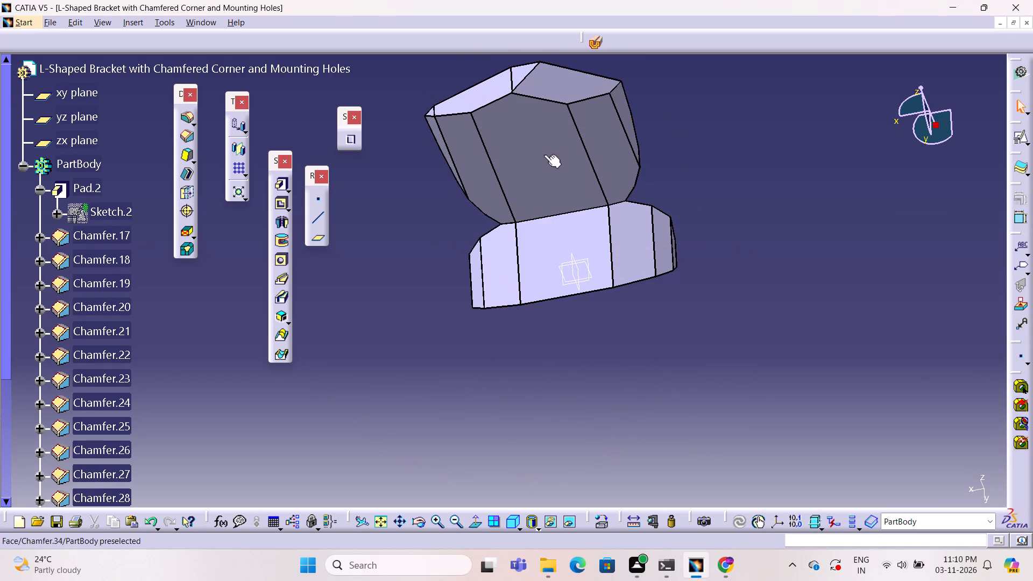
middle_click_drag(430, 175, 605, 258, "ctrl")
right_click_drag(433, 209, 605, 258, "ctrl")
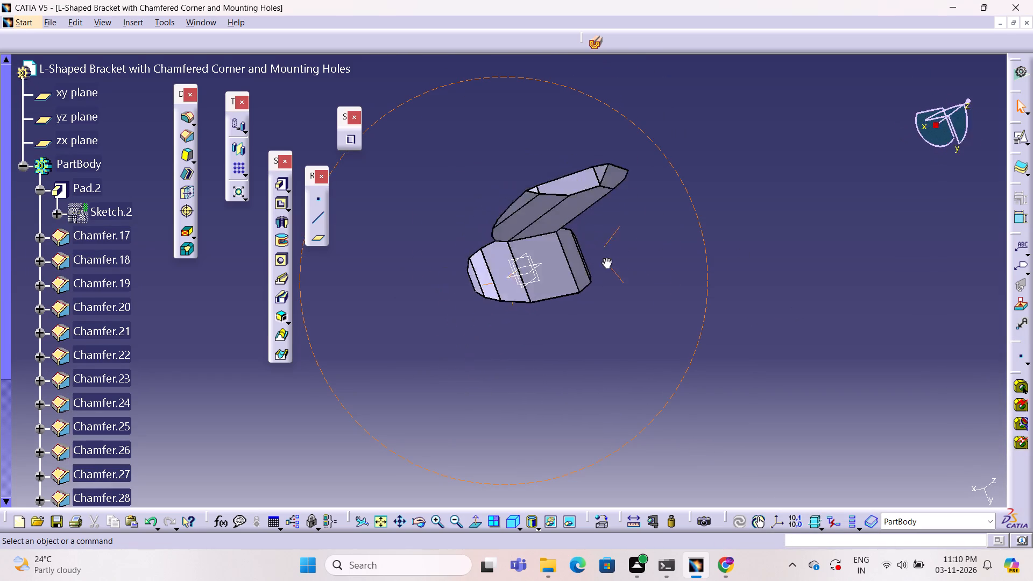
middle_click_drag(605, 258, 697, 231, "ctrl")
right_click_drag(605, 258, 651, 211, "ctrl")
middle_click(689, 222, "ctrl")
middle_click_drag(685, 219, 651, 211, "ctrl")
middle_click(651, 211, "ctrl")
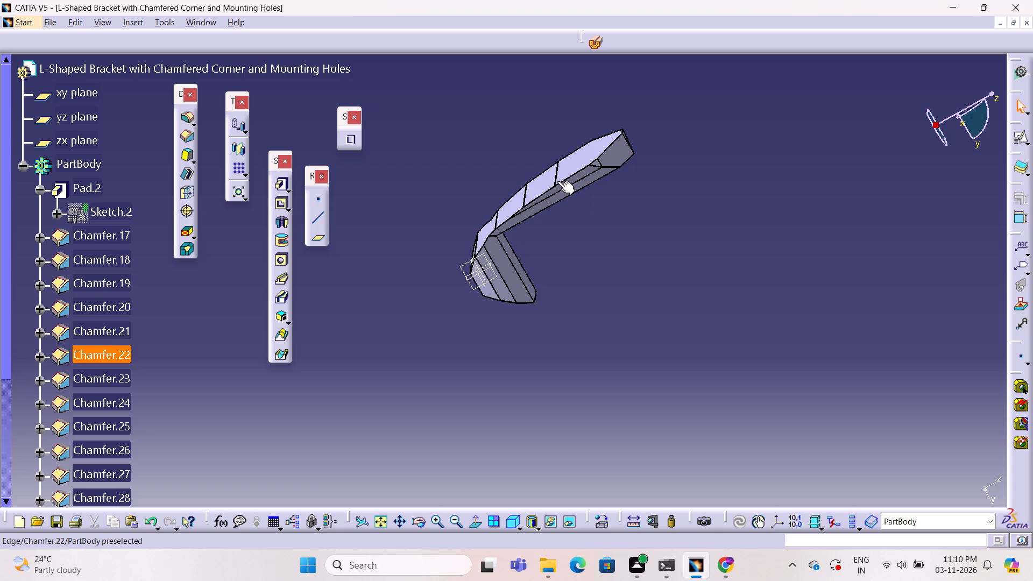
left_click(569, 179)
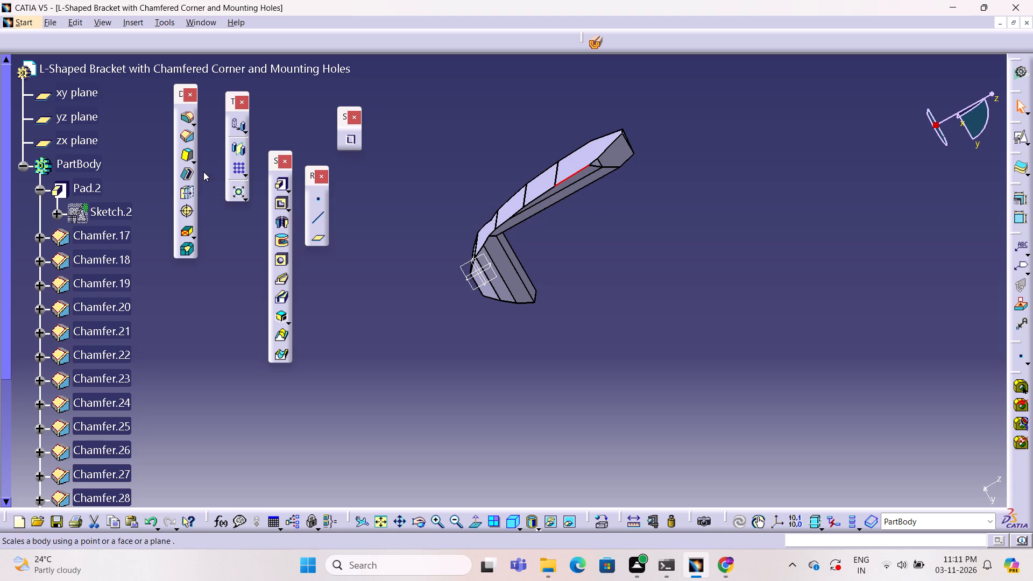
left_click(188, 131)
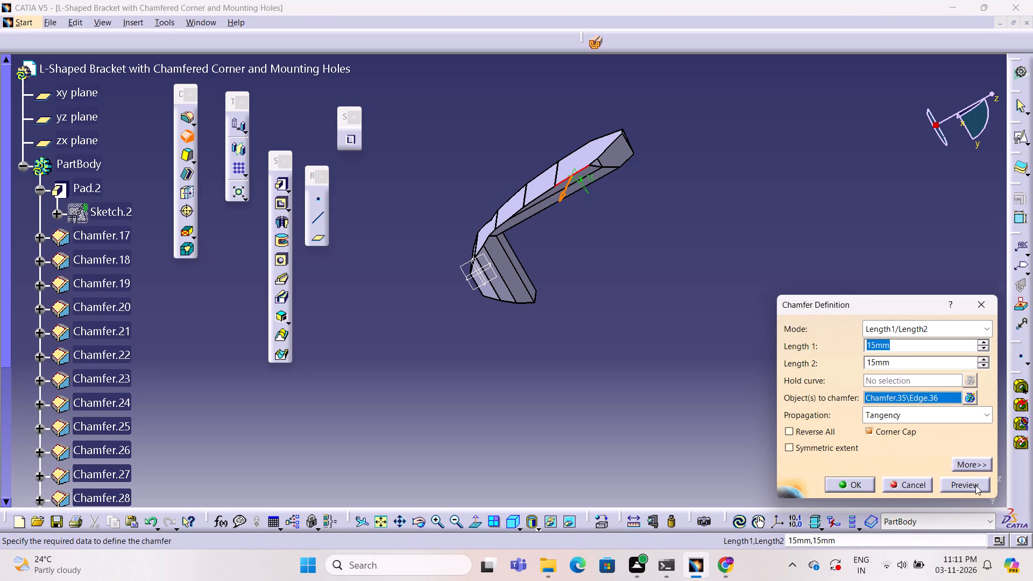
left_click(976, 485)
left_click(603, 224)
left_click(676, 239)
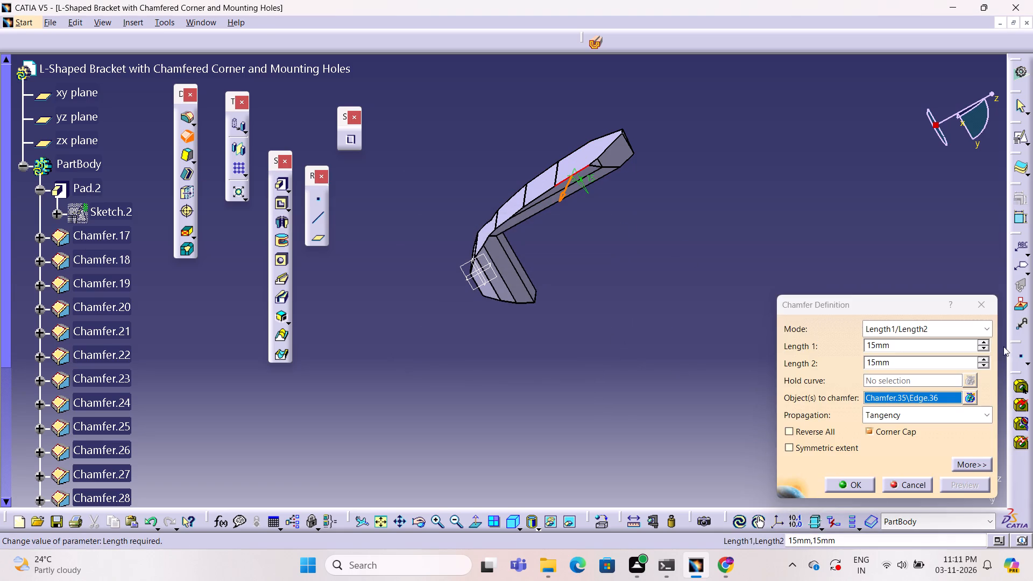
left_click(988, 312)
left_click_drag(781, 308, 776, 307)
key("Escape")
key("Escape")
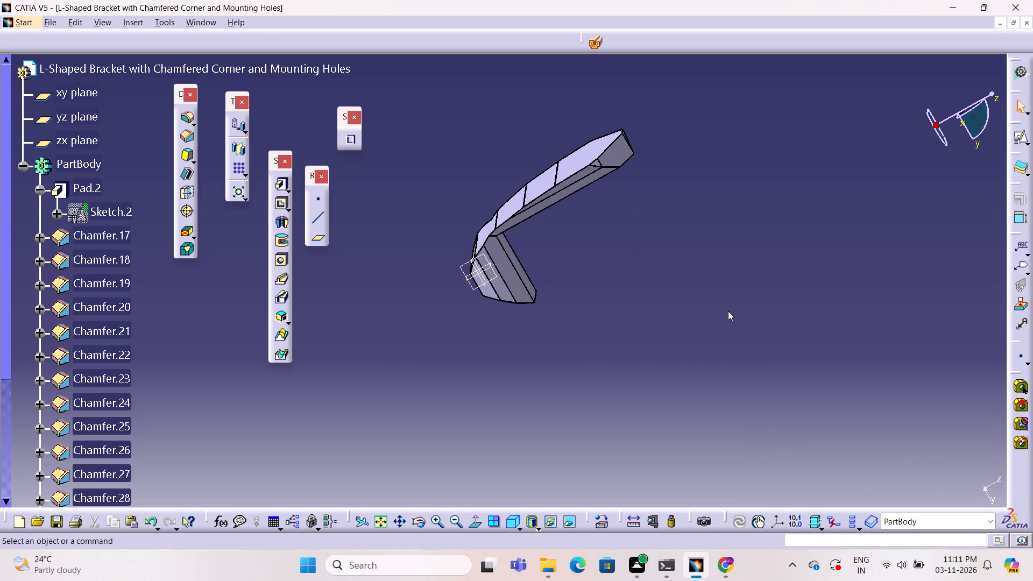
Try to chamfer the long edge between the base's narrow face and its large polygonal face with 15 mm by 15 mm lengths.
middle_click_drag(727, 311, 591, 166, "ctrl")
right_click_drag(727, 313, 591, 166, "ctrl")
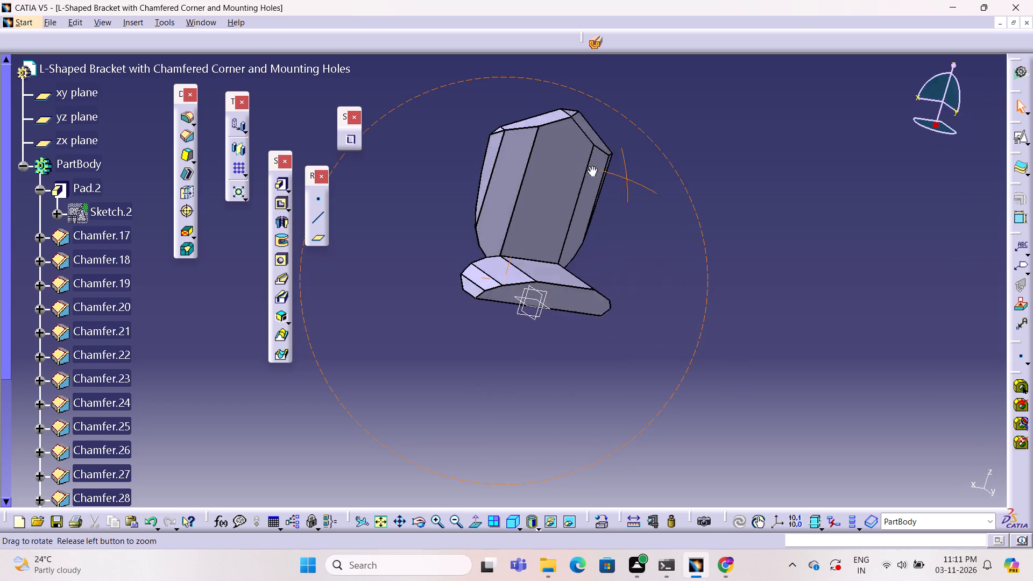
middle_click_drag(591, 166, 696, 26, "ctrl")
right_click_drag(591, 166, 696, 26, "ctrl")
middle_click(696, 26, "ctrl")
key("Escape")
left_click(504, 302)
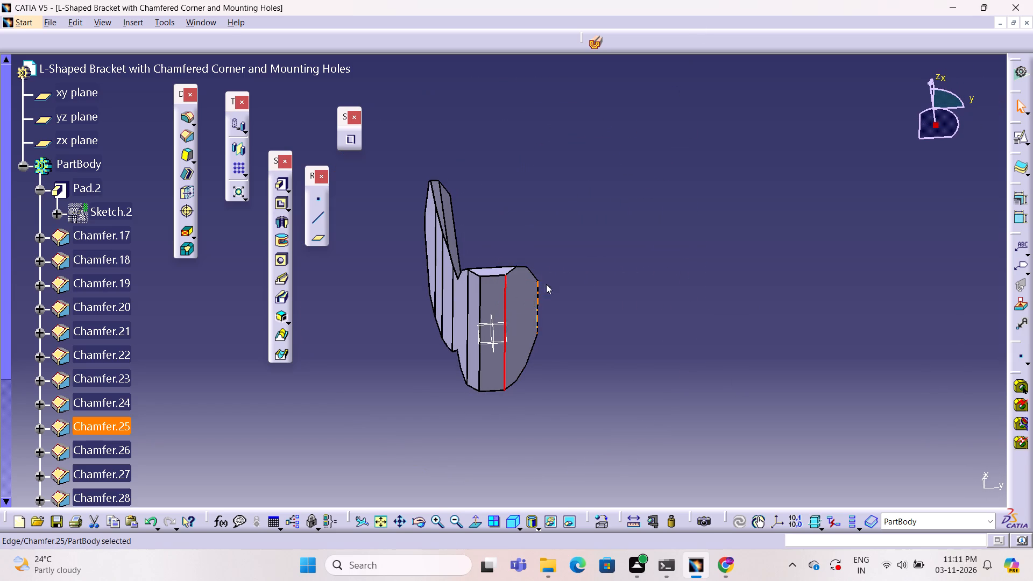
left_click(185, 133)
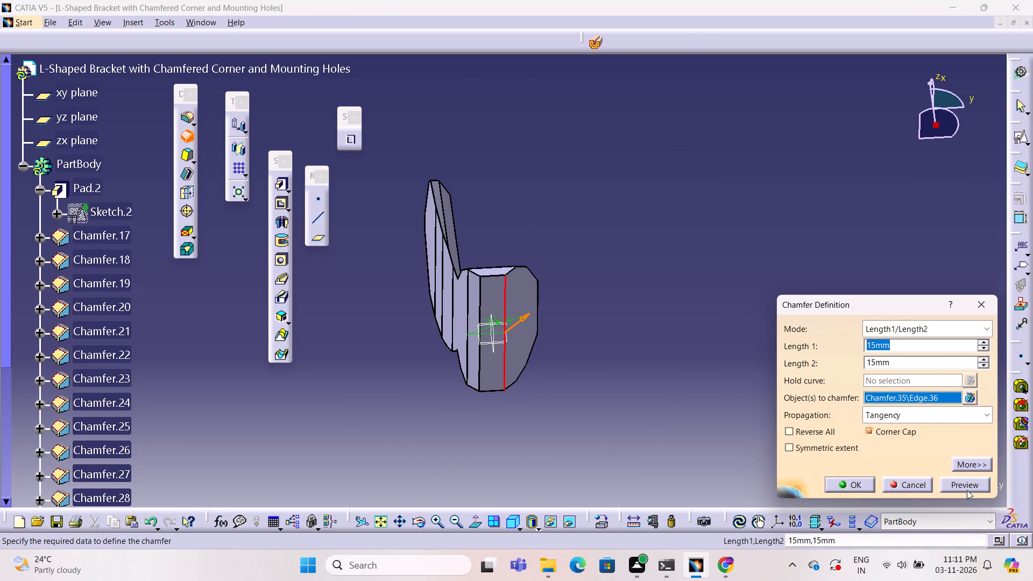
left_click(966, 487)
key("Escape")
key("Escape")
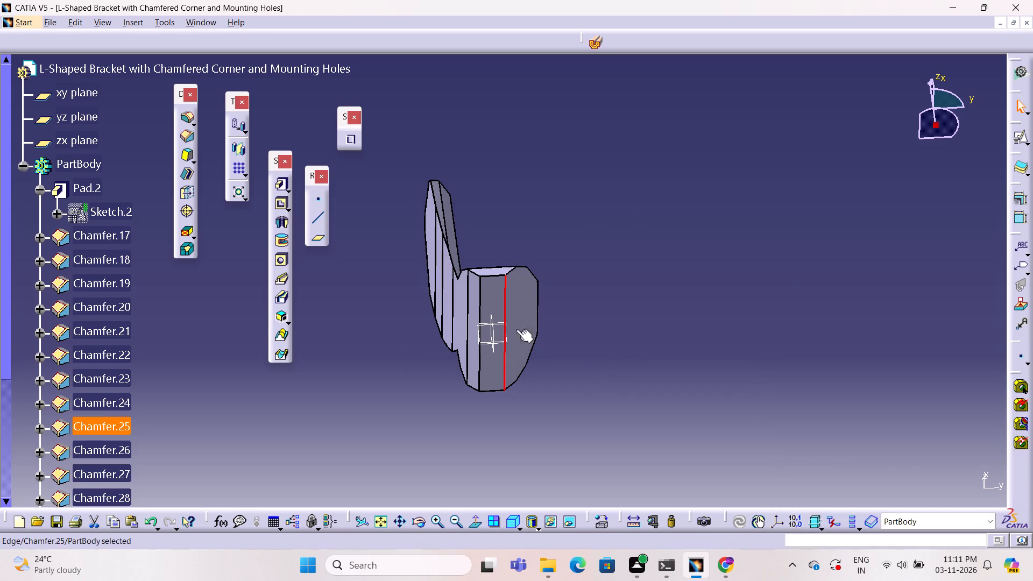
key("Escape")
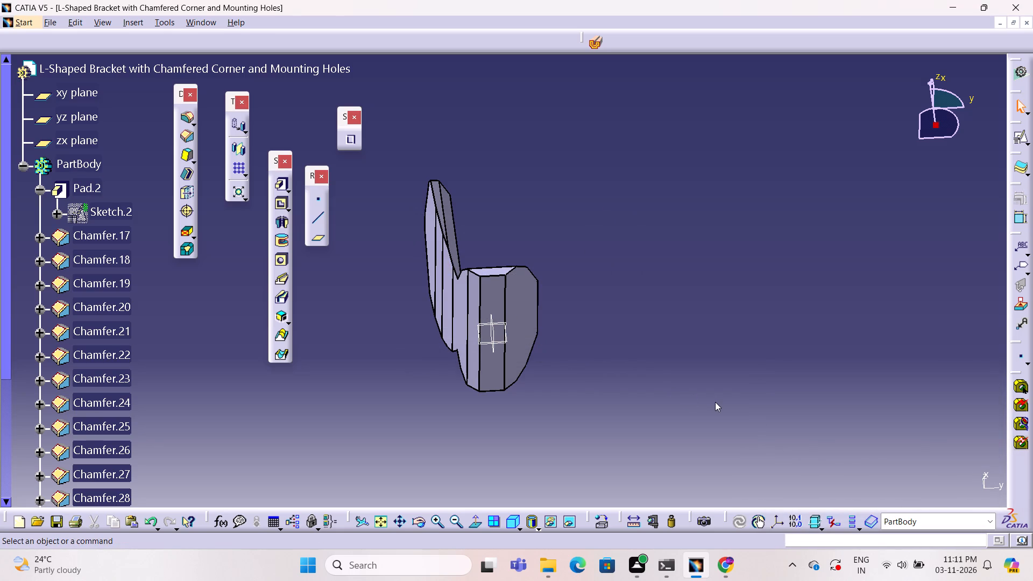
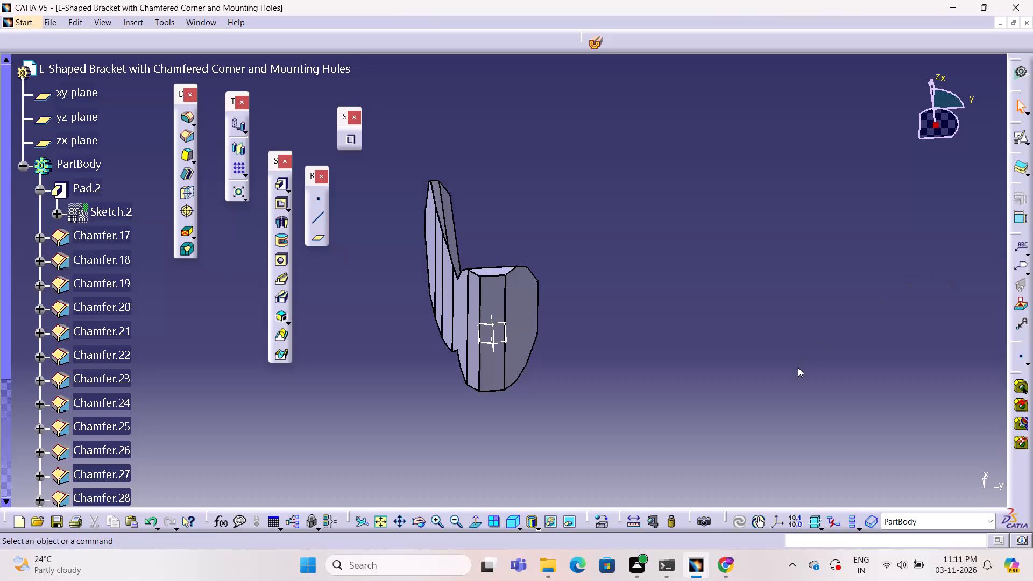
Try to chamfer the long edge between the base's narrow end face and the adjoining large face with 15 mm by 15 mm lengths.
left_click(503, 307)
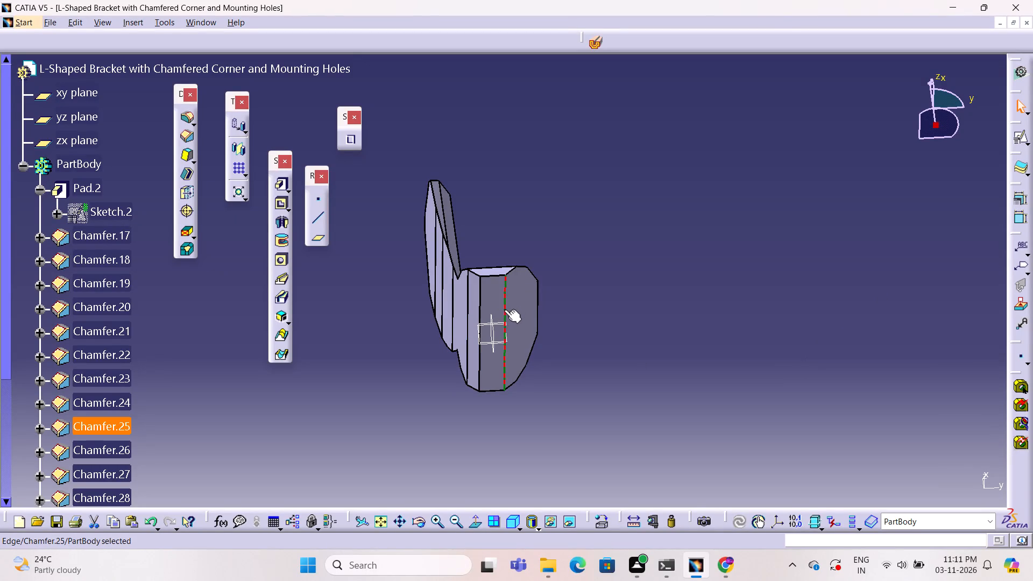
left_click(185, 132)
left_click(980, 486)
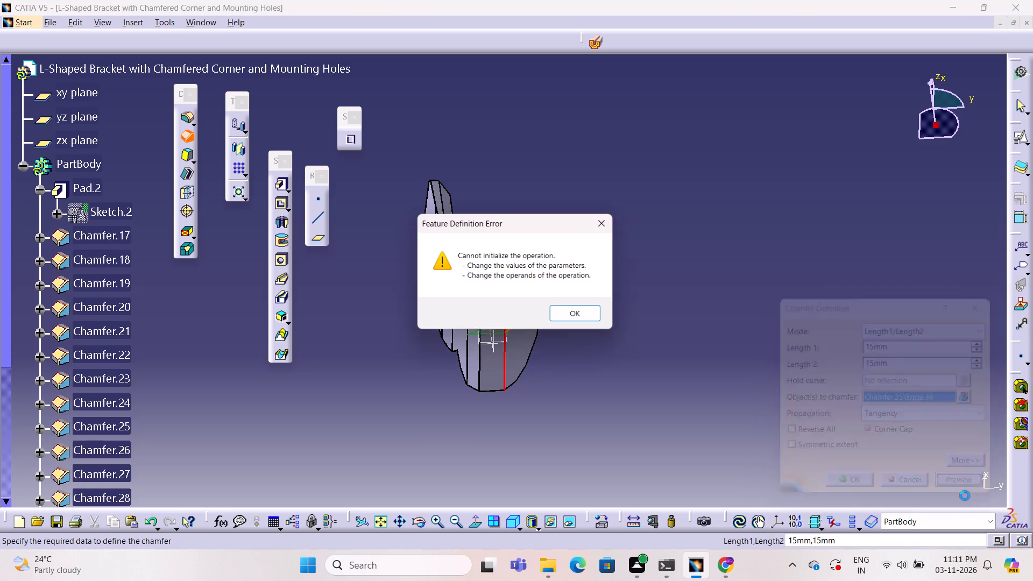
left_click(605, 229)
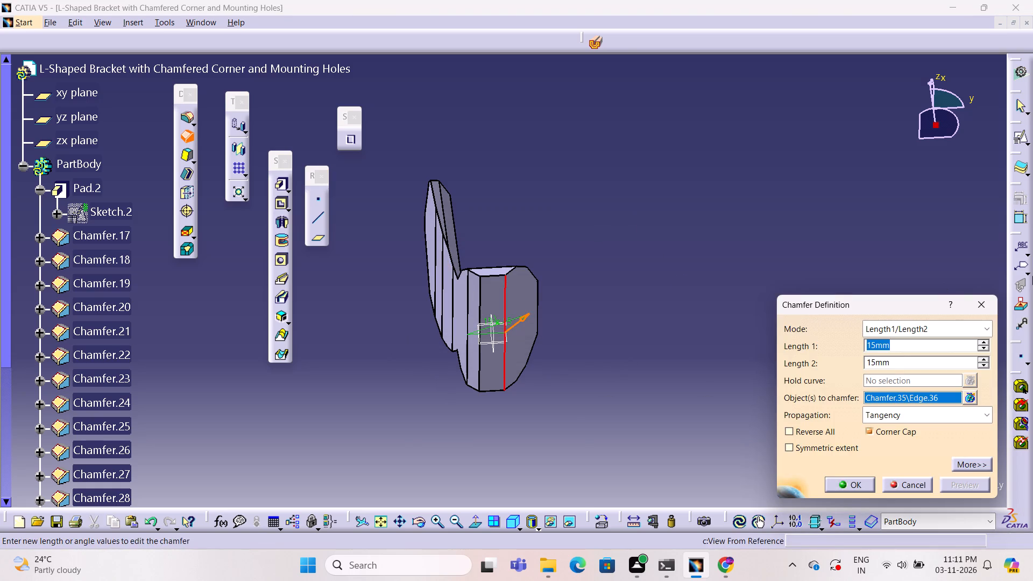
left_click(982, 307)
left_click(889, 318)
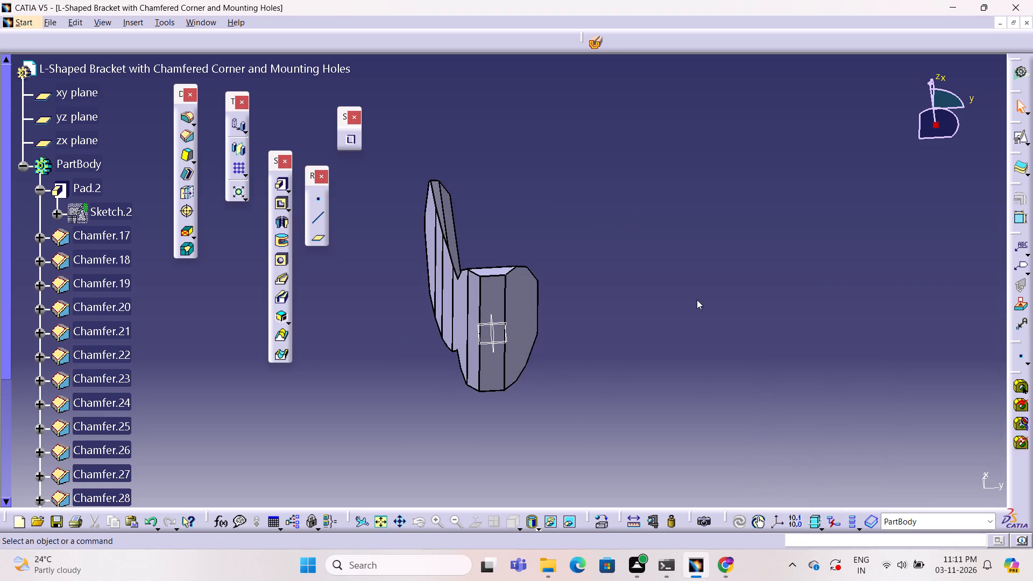
Delete Chamfer.18 from the part body together with all its children.
scroll(211, 264, "down", 7)
scroll(211, 264, "up", 1)
scroll(210, 263, "down", 3)
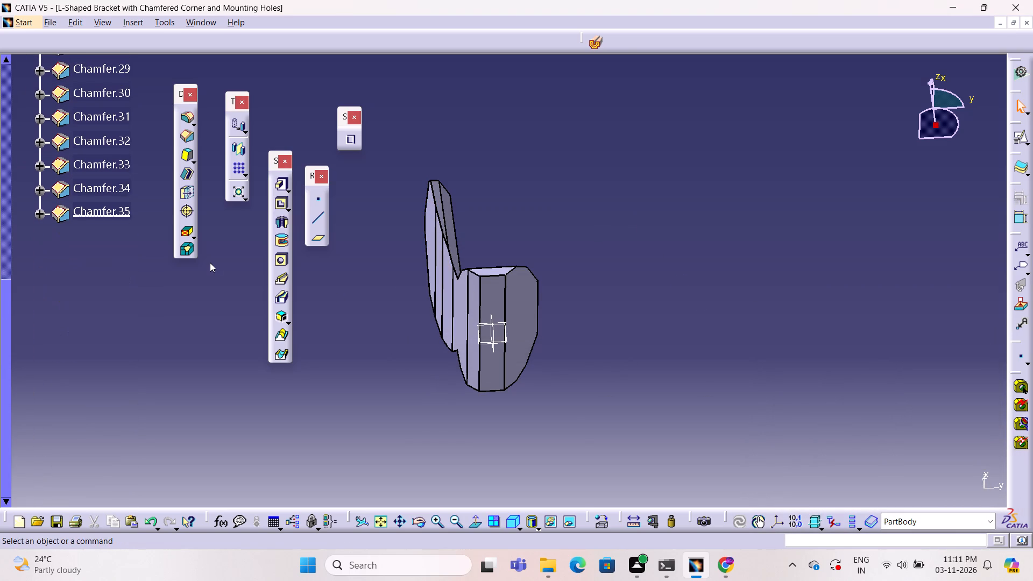
scroll(210, 263, "down", 1)
scroll(210, 263, "up", 3)
left_click_drag(187, 388, 0, 174)
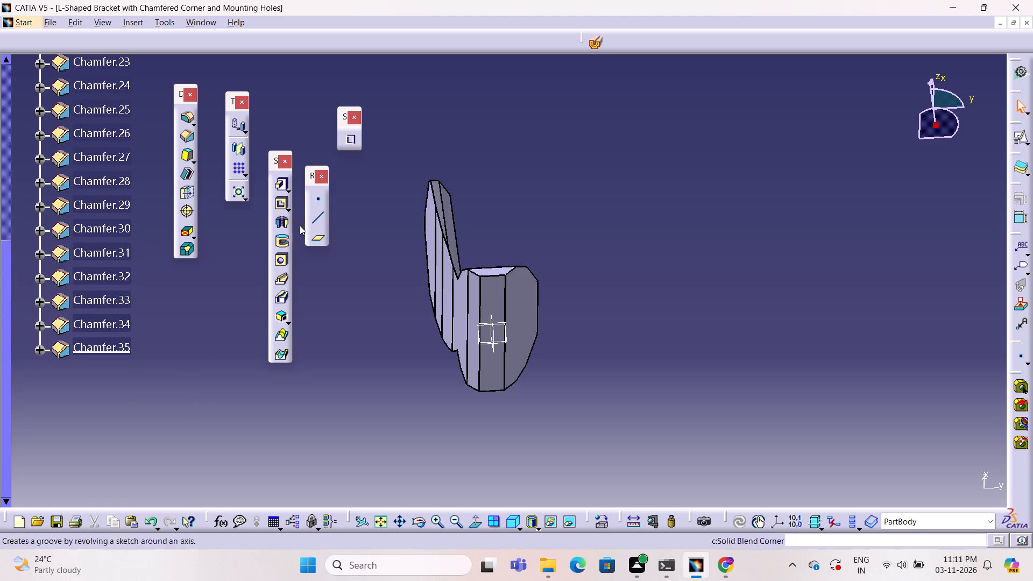
middle_click_drag(529, 172, 520, 225, "ctrl")
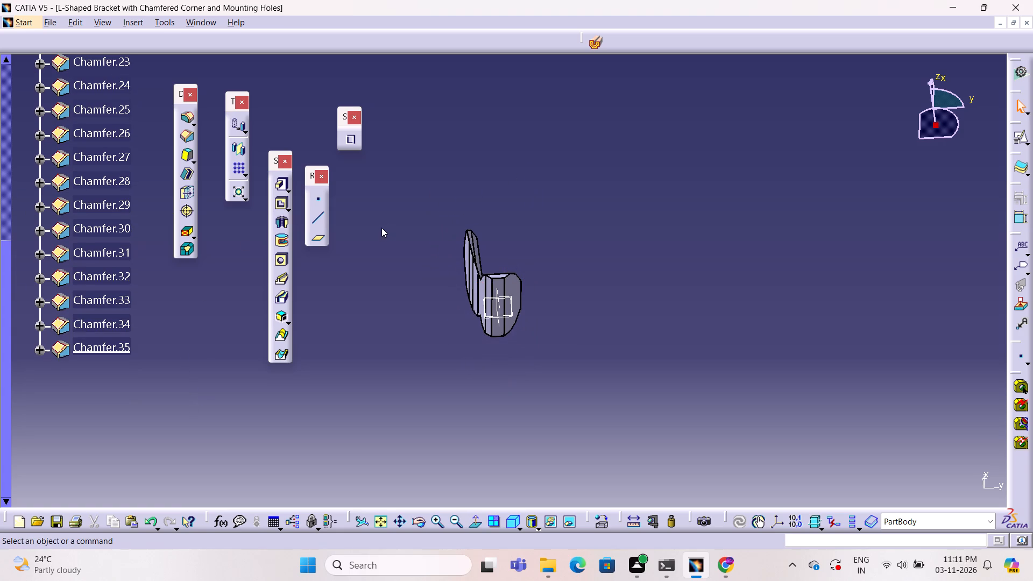
middle_click_drag(400, 197, 392, 227, "ctrl")
right_click_drag(400, 196, 392, 227, "ctrl")
left_click(553, 171)
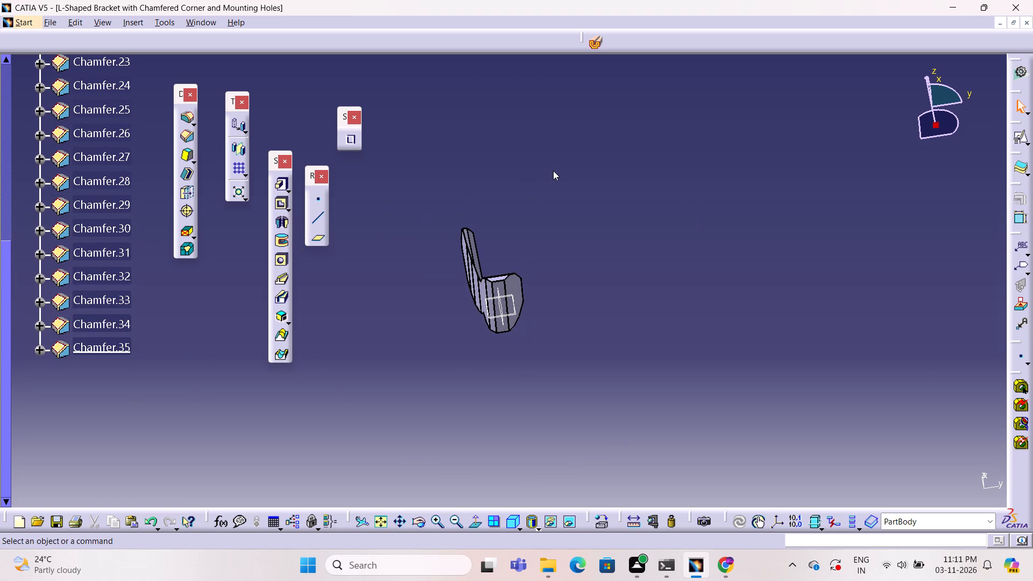
scroll(510, 159, "up", 3)
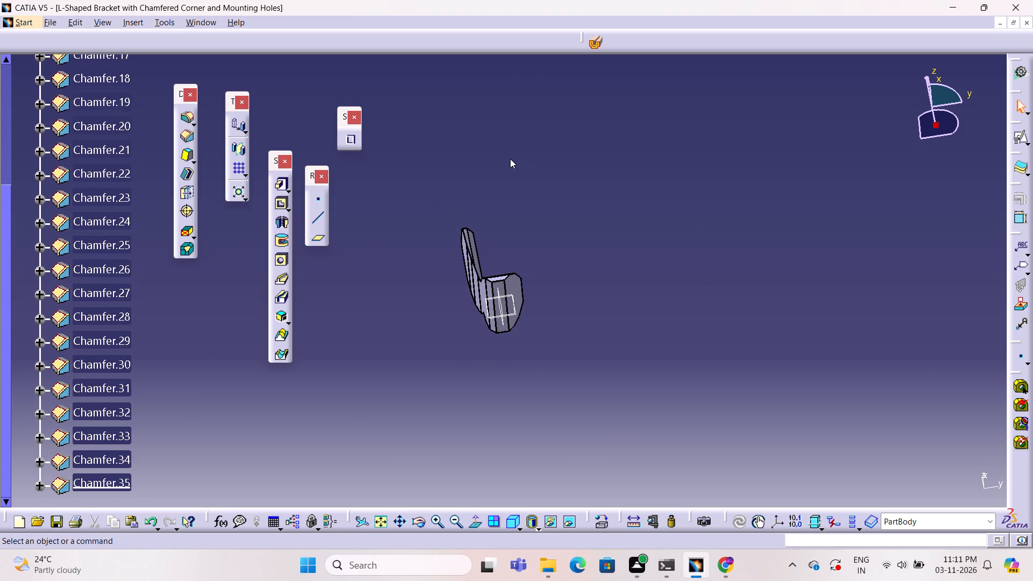
scroll(510, 159, "up", 3)
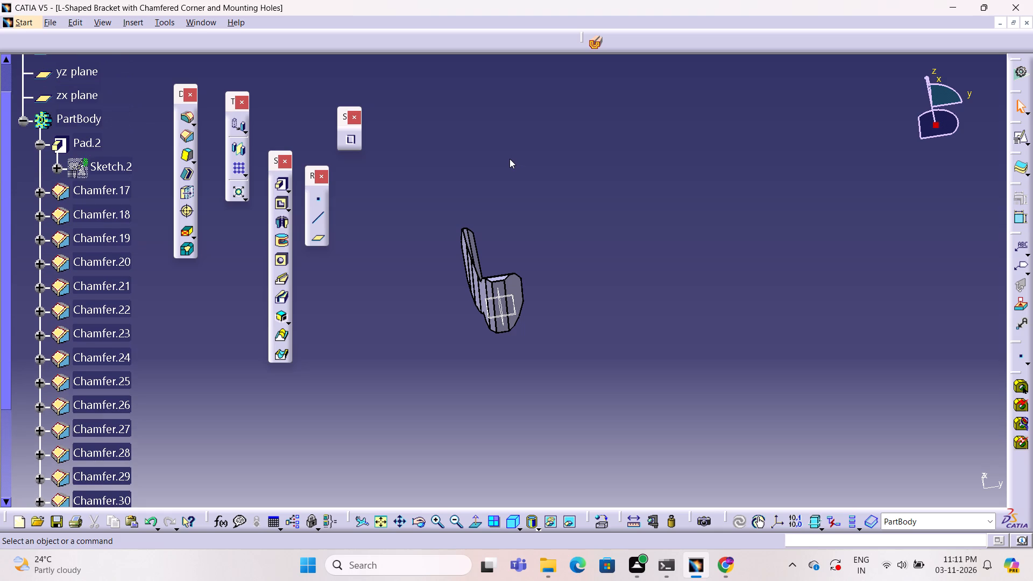
right_click(92, 212)
right_click(92, 212)
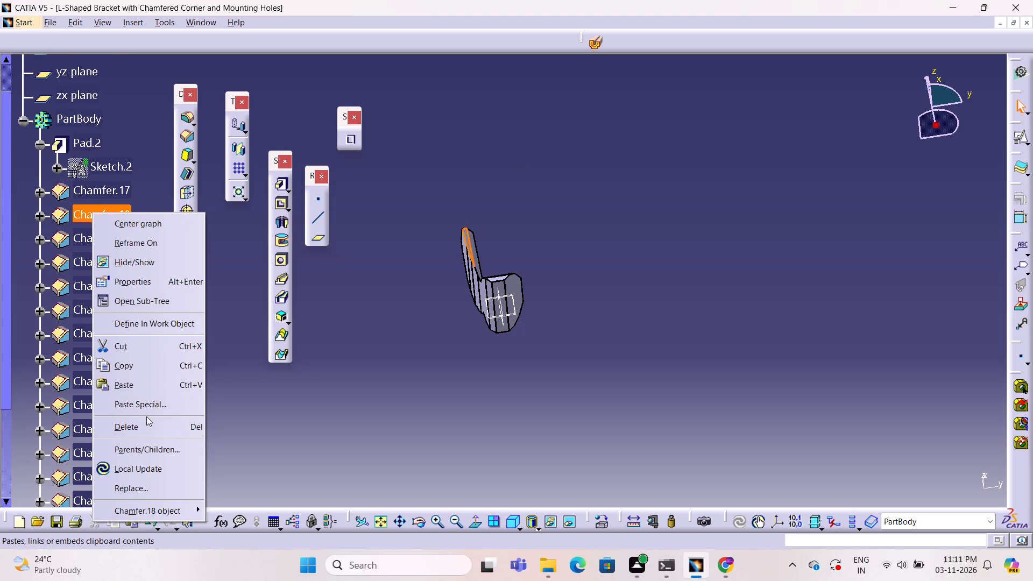
left_click(146, 421)
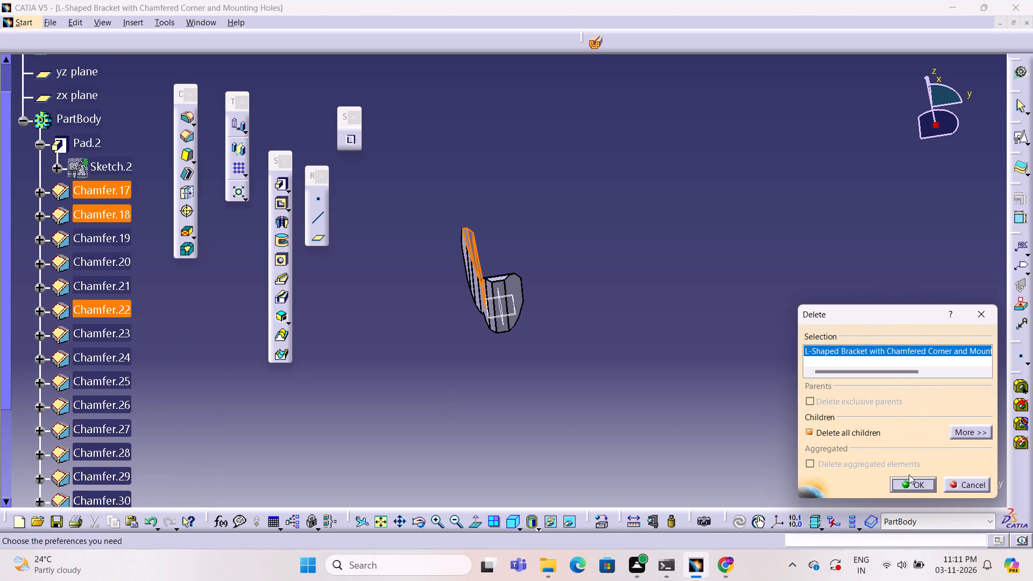
left_click(909, 483)
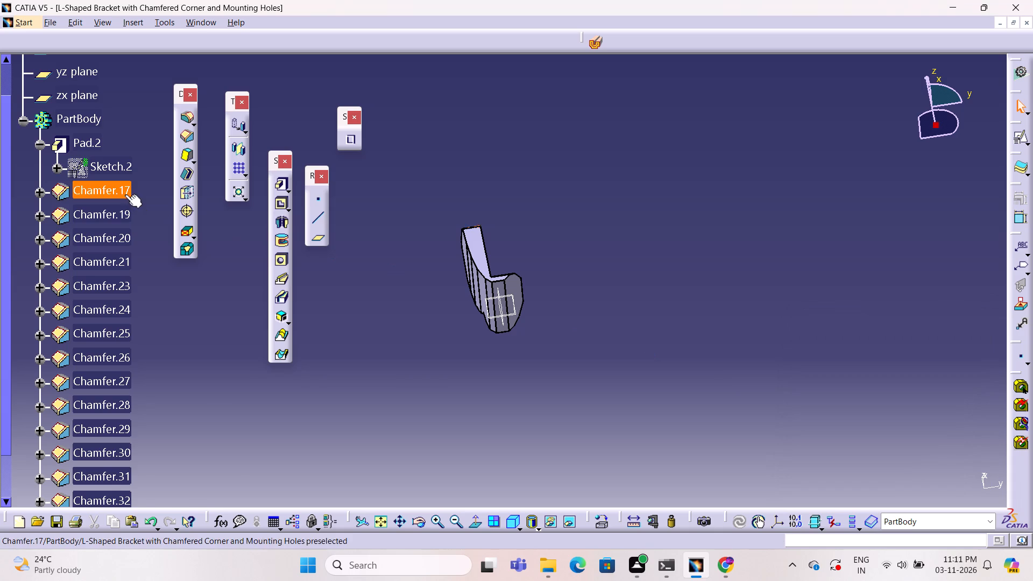
Delete Chamfer.17, Chamfer.19 and Chamfer.23 from the part body, each together with all its children.
right_click(124, 194)
left_click(176, 407)
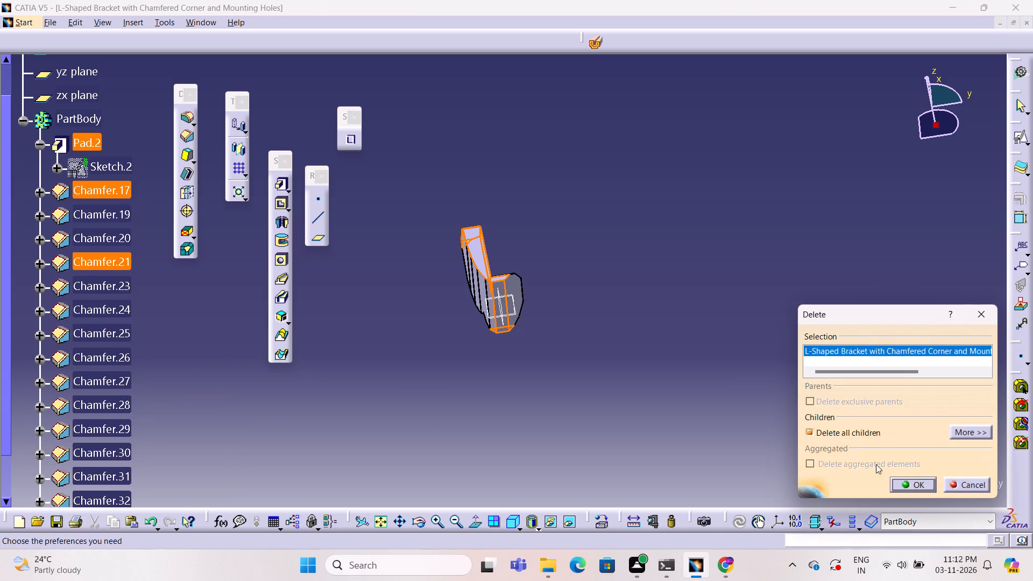
left_click(932, 481)
right_click(100, 190)
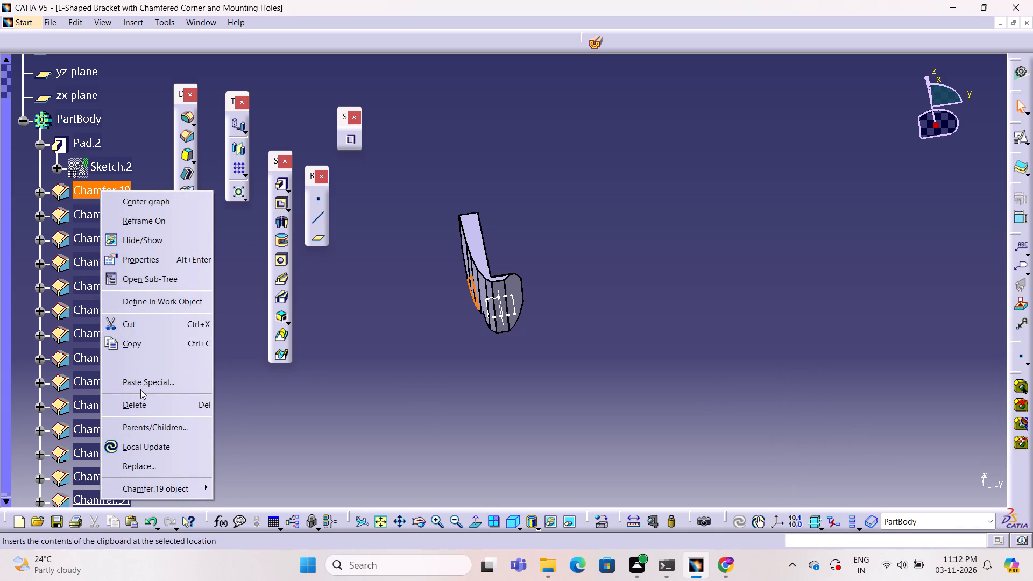
left_click(154, 408)
left_click(928, 478)
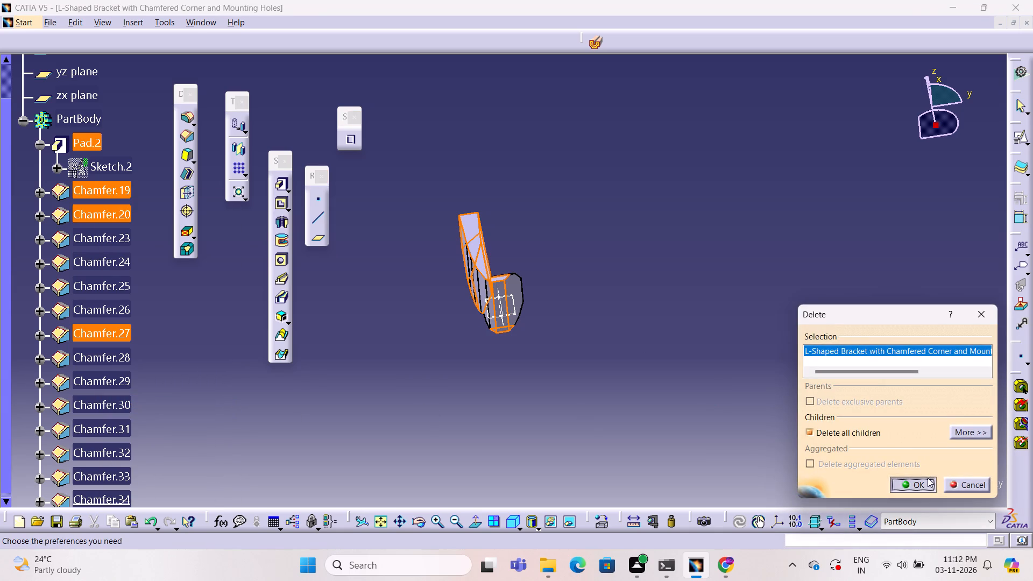
right_click(123, 196)
right_click(123, 196)
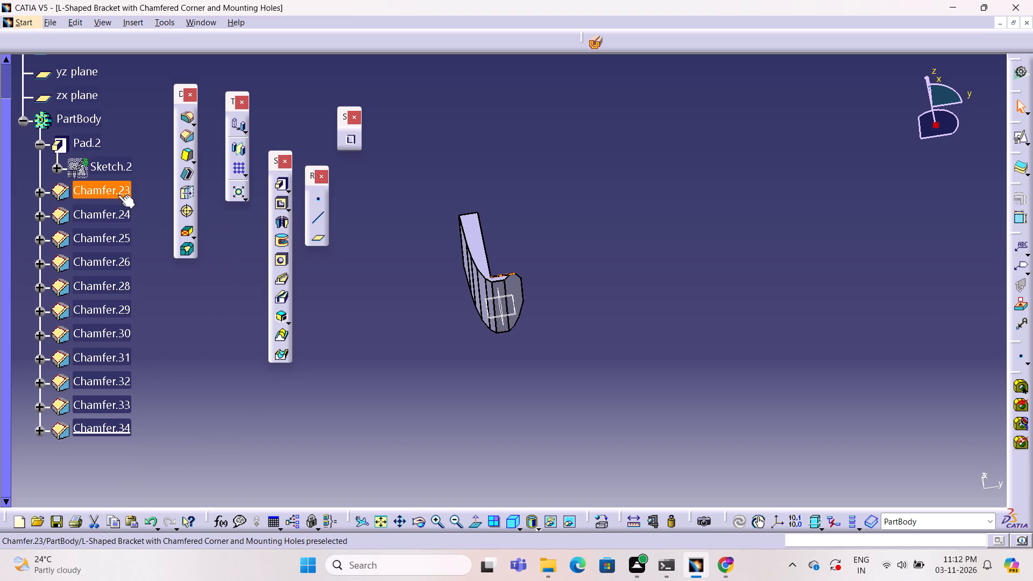
right_click(117, 194)
right_click(117, 194)
right_click(118, 193)
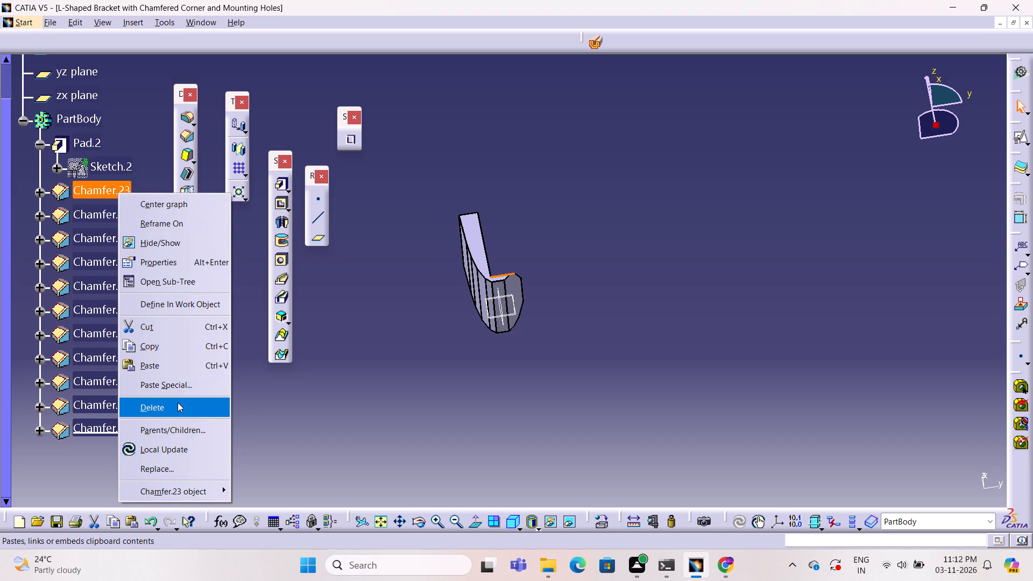
left_click(178, 402)
left_click(906, 482)
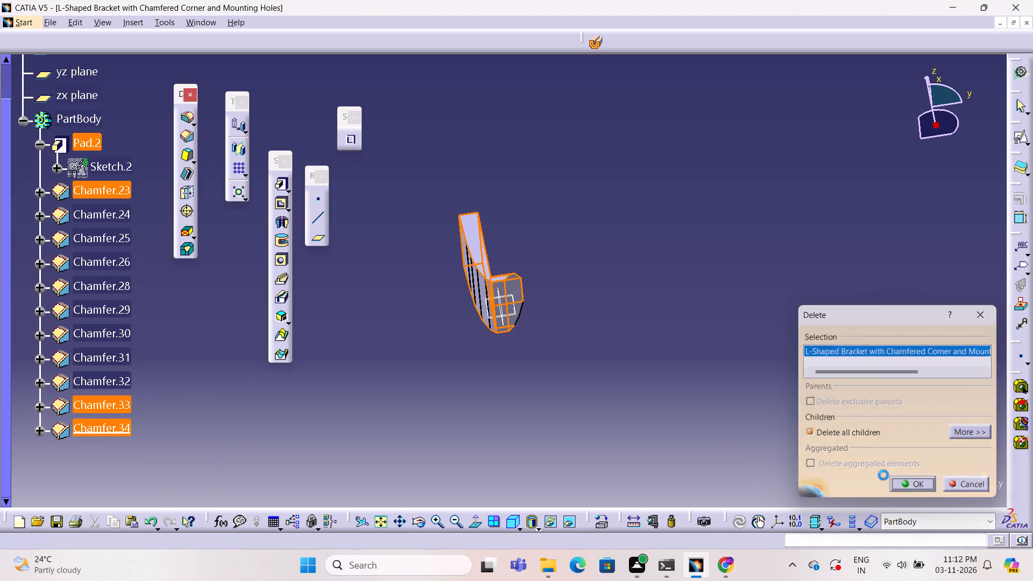
Delete Chamfer.24 from the part body together with all its children.
right_click_drag(625, 201, 473, 228, "ctrl")
middle_click(625, 202, "ctrl")
middle_click_drag(599, 199, 554, 201, "ctrl")
middle_click_drag(515, 205, 507, 207, "ctrl")
middle_click_drag(483, 219, 458, 249, "ctrl")
right_click_drag(473, 228, 457, 250, "ctrl")
middle_click(458, 249, "ctrl")
middle_click(457, 250, "ctrl")
middle_click_drag(507, 230, 542, 473, "ctrl")
right_click_drag(507, 230, 542, 473, "ctrl")
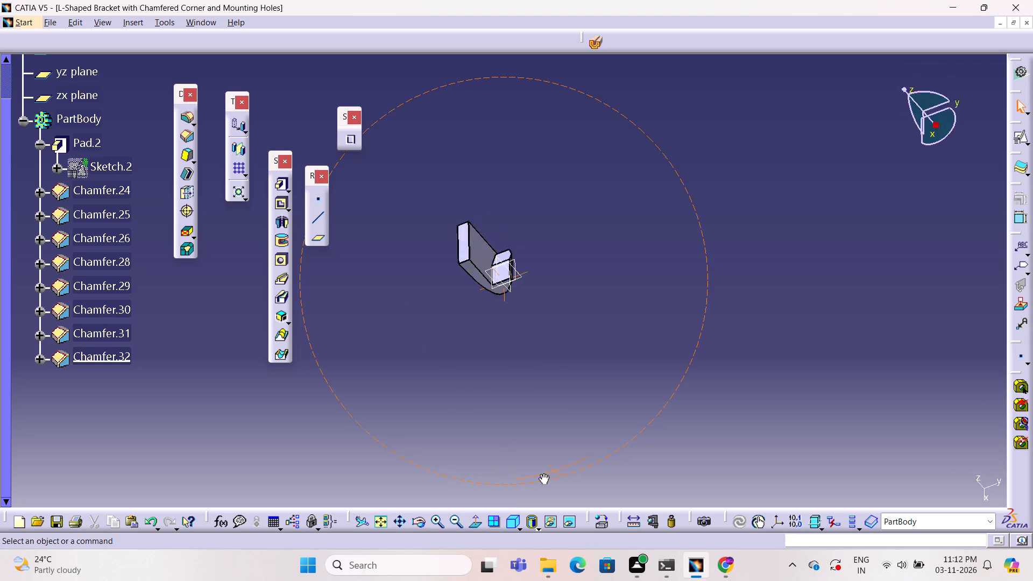
middle_click_drag(542, 473, 515, 436, "ctrl")
right_click_drag(542, 473, 380, 289, "ctrl")
middle_click(515, 436, "ctrl")
middle_click_drag(515, 436, 484, 439, "ctrl")
middle_click_drag(407, 434, 341, 428, "ctrl")
middle_click_drag(337, 428, 326, 429, "ctrl")
middle_click(326, 429, "ctrl")
middle_click_drag(326, 432, 389, 350, "ctrl")
right_click_drag(380, 290, 389, 350, "ctrl")
left_click(711, 137, "ctrl")
middle_click_drag(711, 137, 714, 211, "ctrl")
scroll(684, 206, "up", 1)
middle_click_drag(684, 206, 561, 296, "ctrl")
right_click_drag(682, 212, 561, 296, "ctrl")
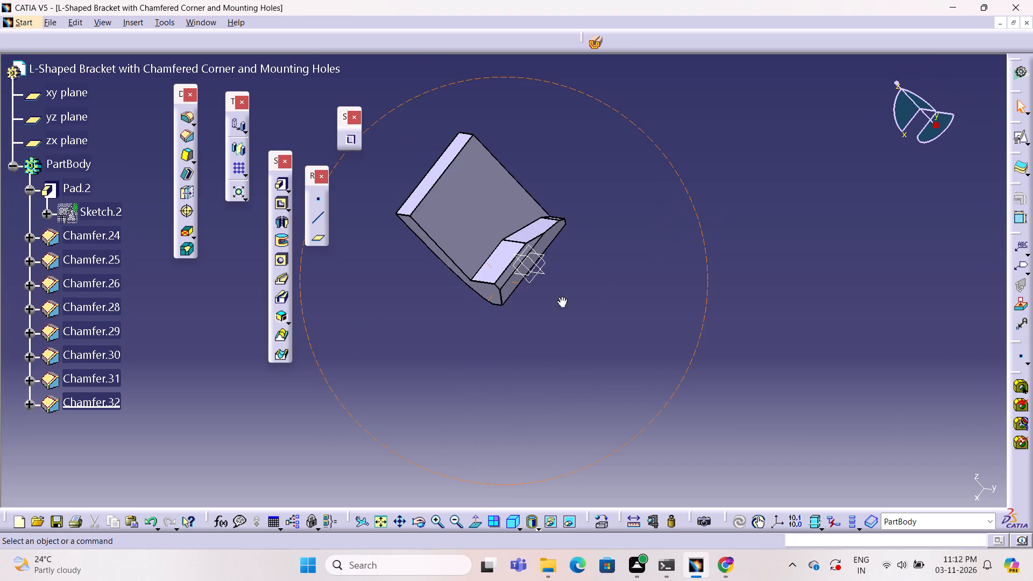
middle_click_drag(561, 296, 545, 297, "ctrl")
right_click_drag(561, 296, 545, 297, "ctrl")
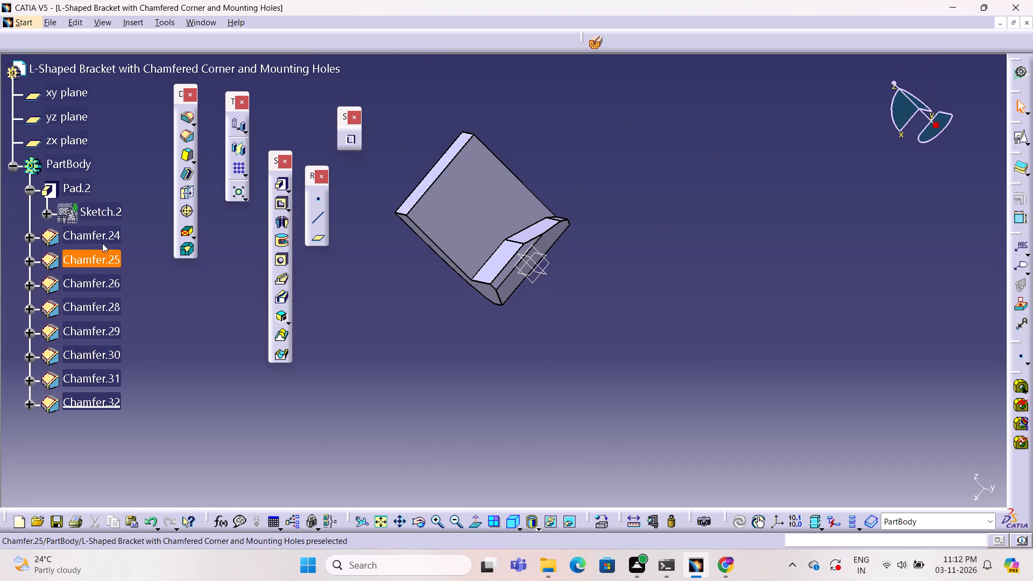
right_click(103, 239)
right_click(103, 239)
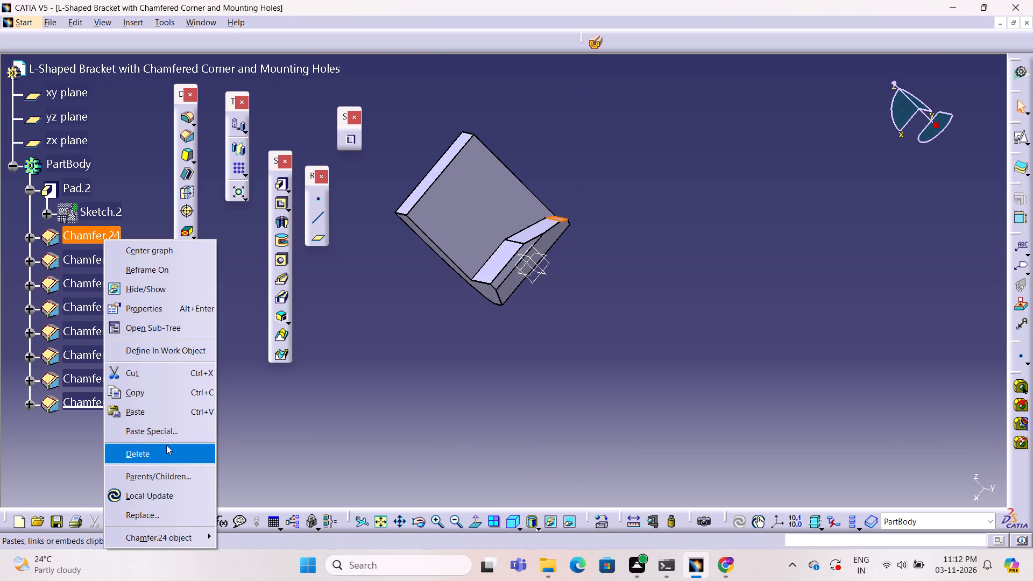
left_click(166, 445)
left_click(929, 484)
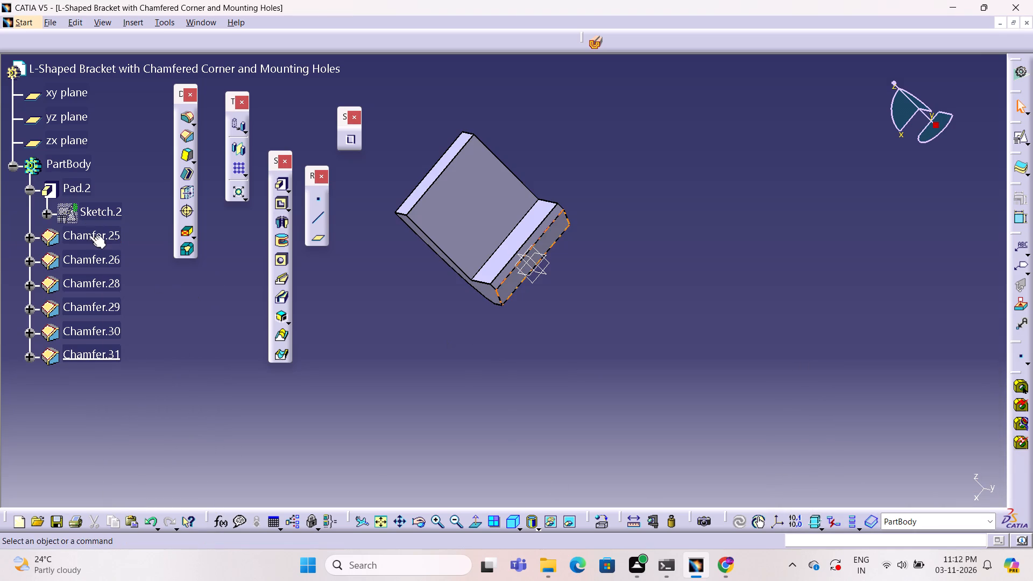
Delete Chamfer.25, and Chamfer.26 with all its children, leaving only the L-profile pad.
right_click(89, 235)
left_click(165, 448)
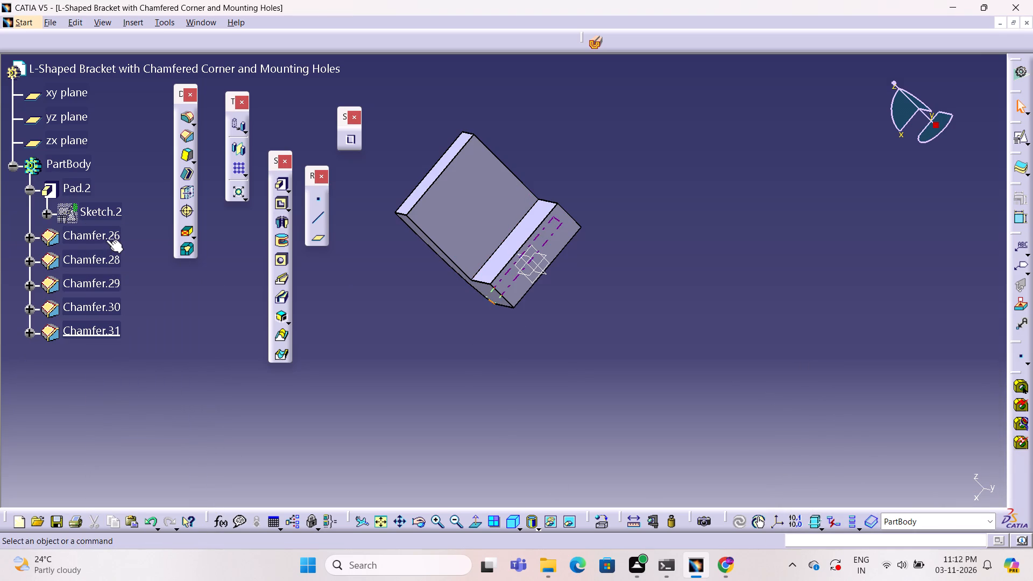
middle_click_drag(413, 351, 710, 209)
right_click_drag(412, 351, 710, 209)
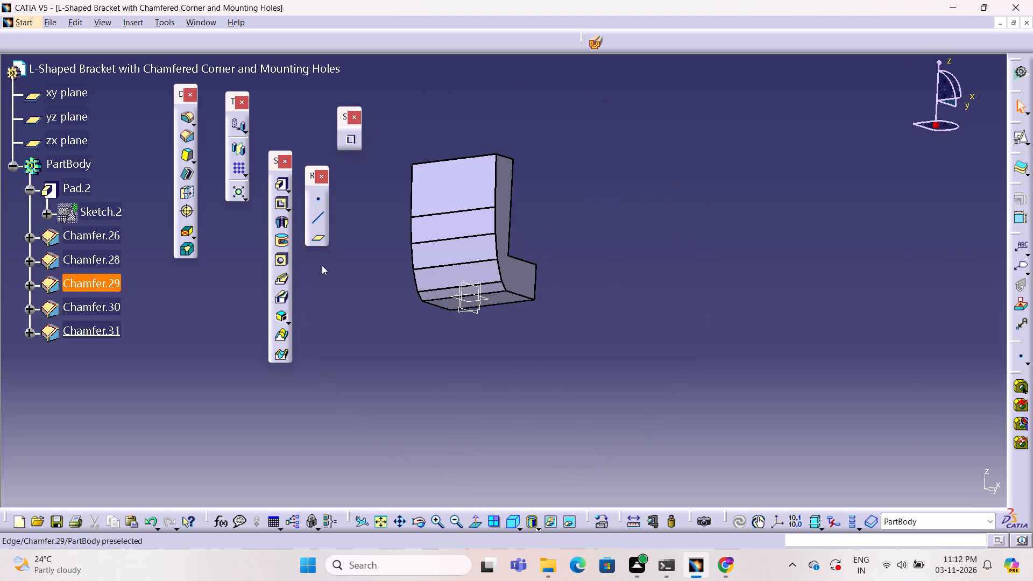
right_click(113, 228)
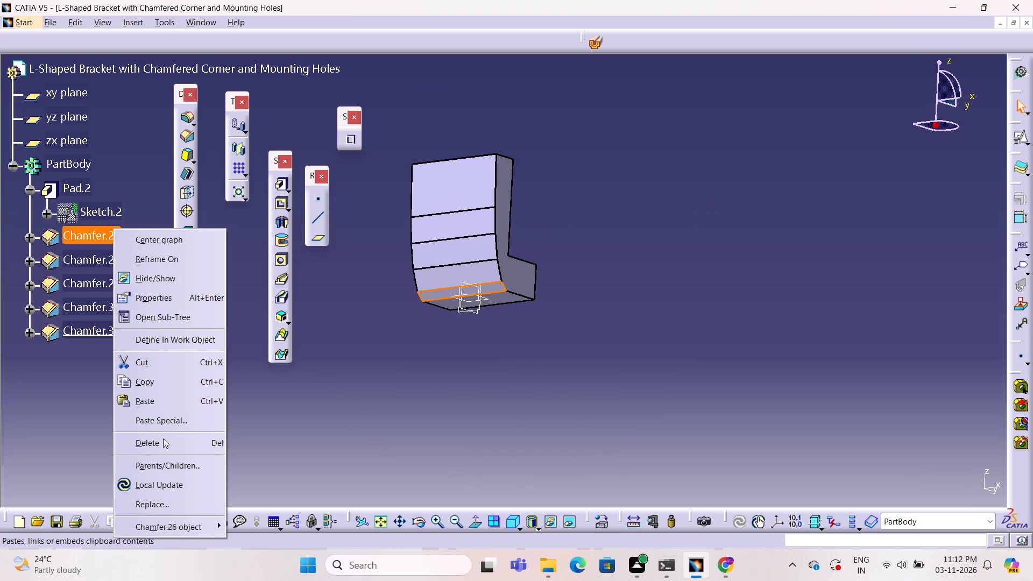
left_click(165, 442)
left_click(910, 492)
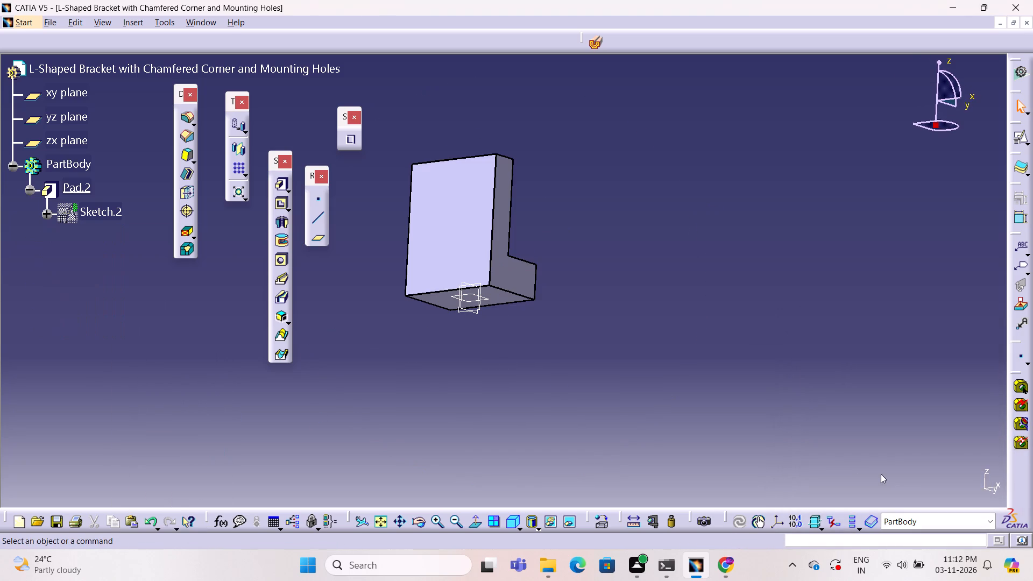
left_click(661, 366)
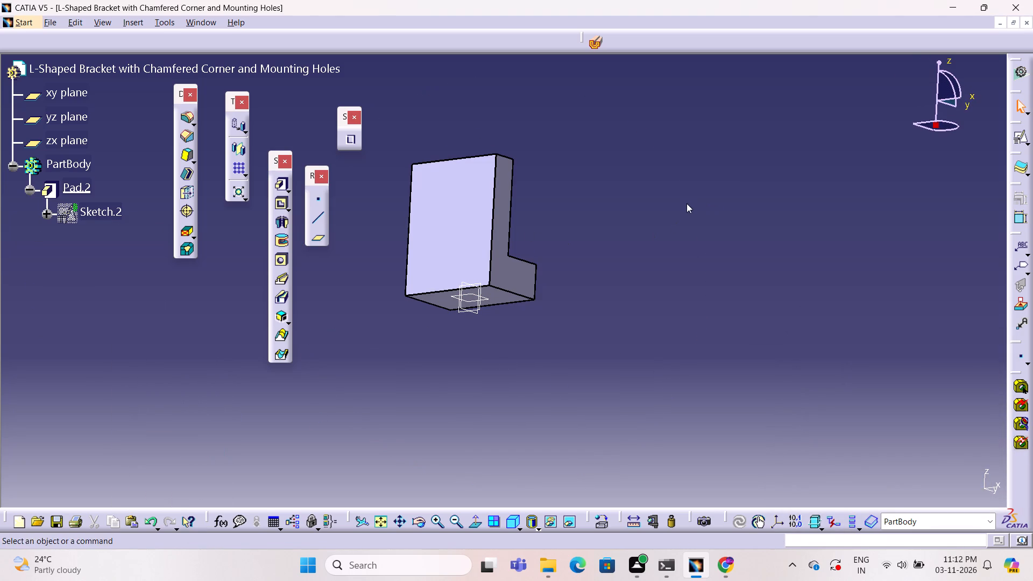
Chamfer the short top edge at one side of the upright wall with 15 mm by 15 mm lengths.
left_click(683, 201)
middle_click_drag(683, 201, 422, 244)
right_click_drag(683, 201, 477, 315)
middle_click_drag(424, 245, 477, 315)
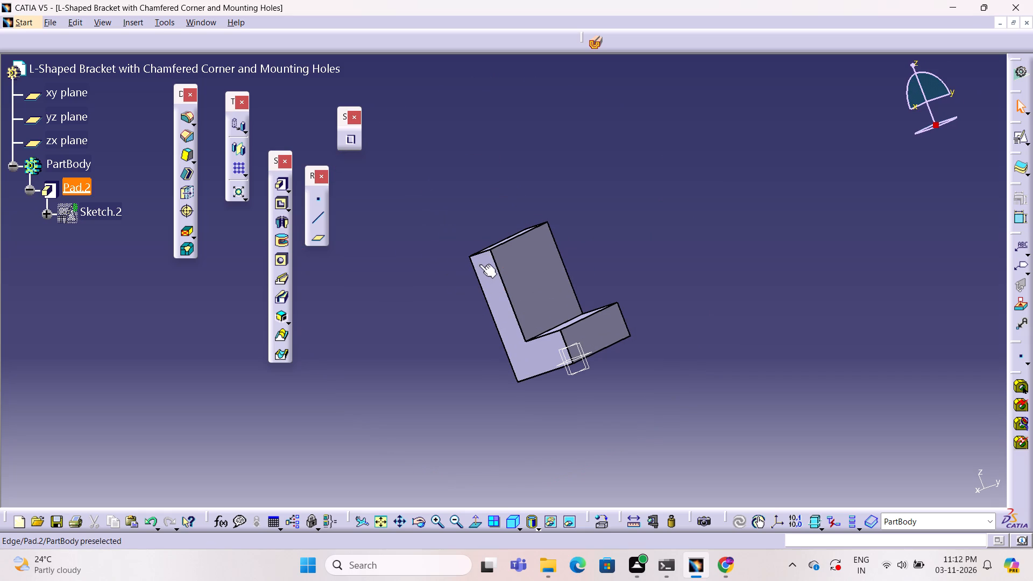
left_click(479, 252)
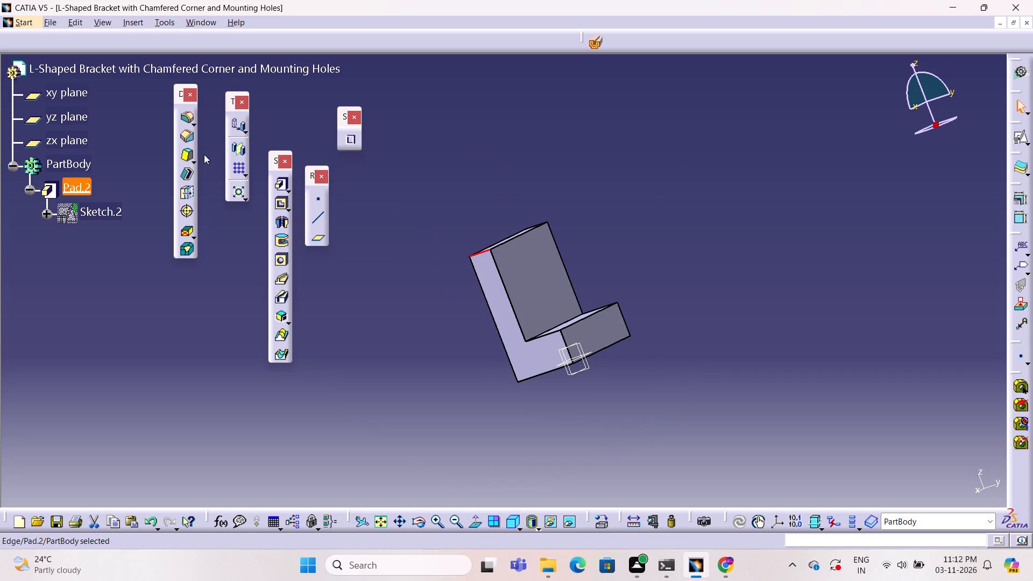
left_click(193, 131)
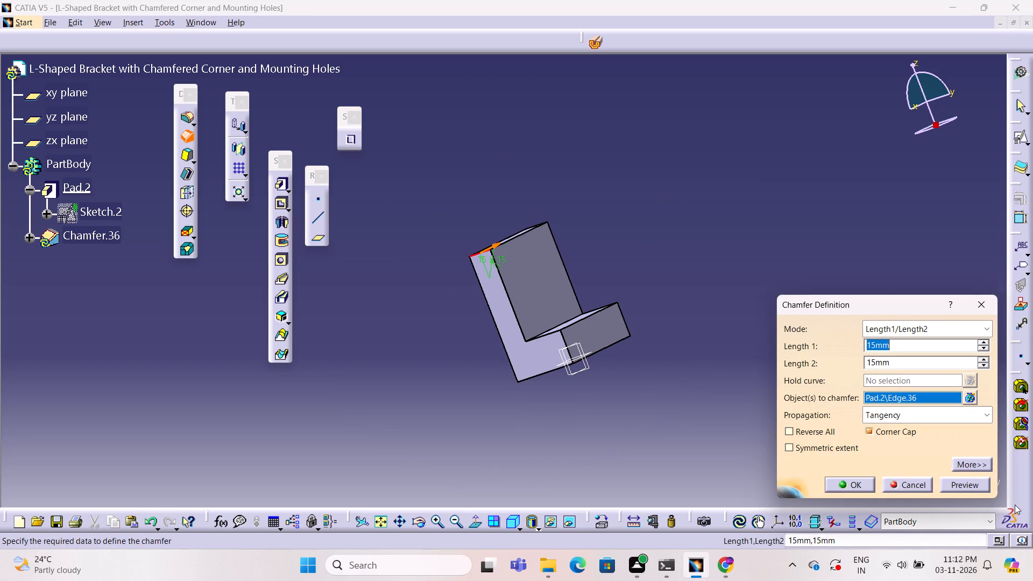
left_click(969, 487)
left_click(840, 486)
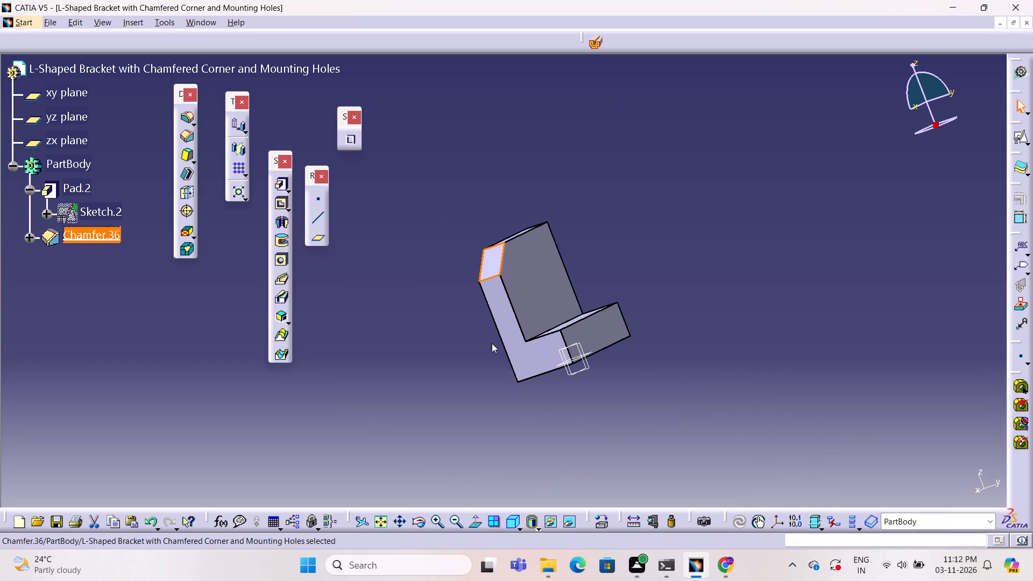
left_click(418, 305)
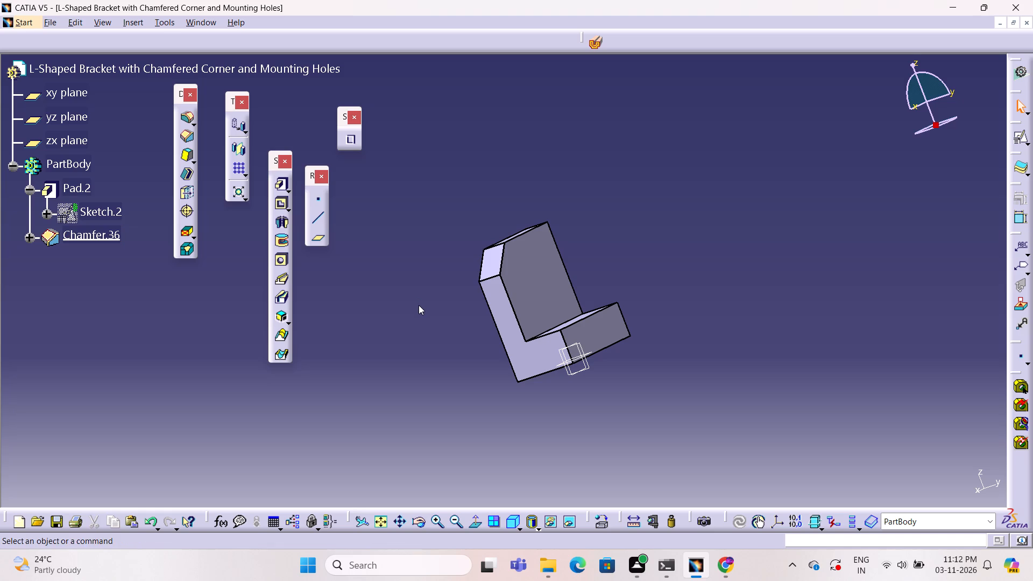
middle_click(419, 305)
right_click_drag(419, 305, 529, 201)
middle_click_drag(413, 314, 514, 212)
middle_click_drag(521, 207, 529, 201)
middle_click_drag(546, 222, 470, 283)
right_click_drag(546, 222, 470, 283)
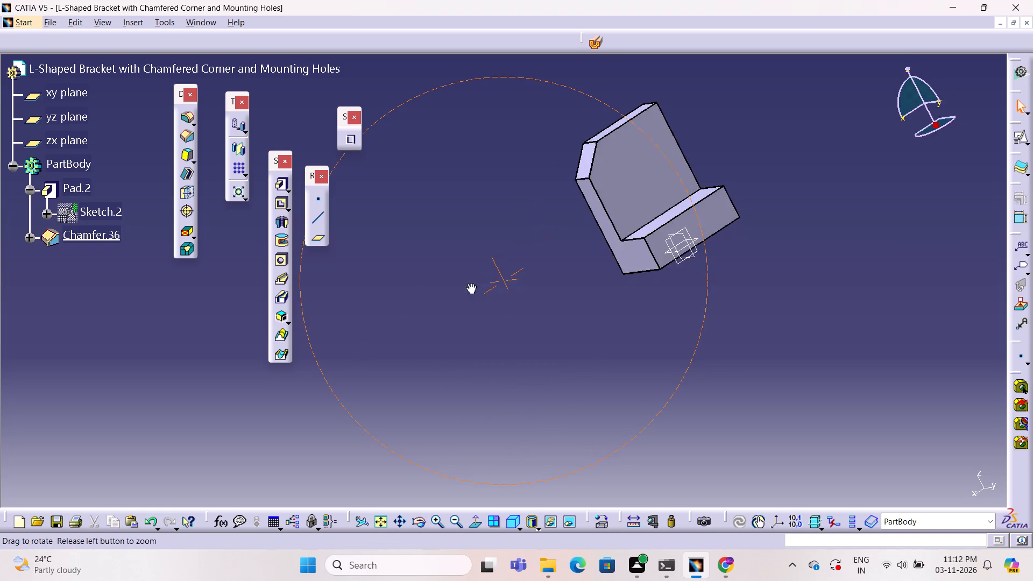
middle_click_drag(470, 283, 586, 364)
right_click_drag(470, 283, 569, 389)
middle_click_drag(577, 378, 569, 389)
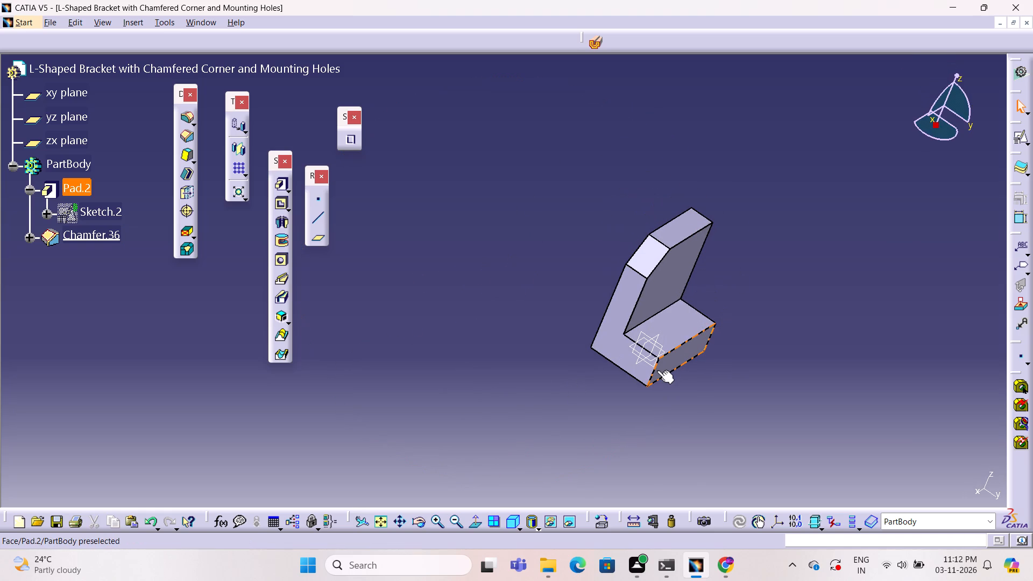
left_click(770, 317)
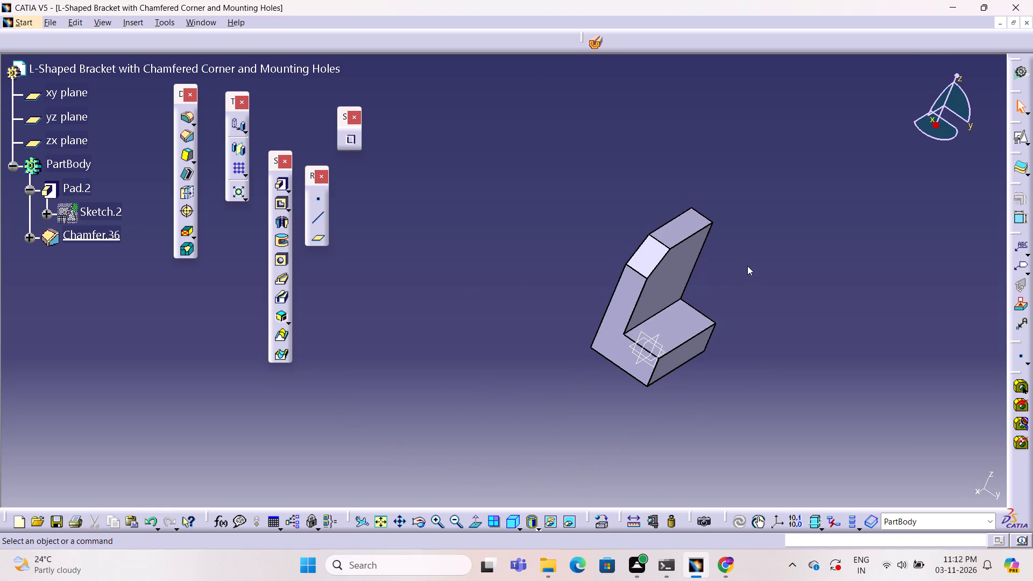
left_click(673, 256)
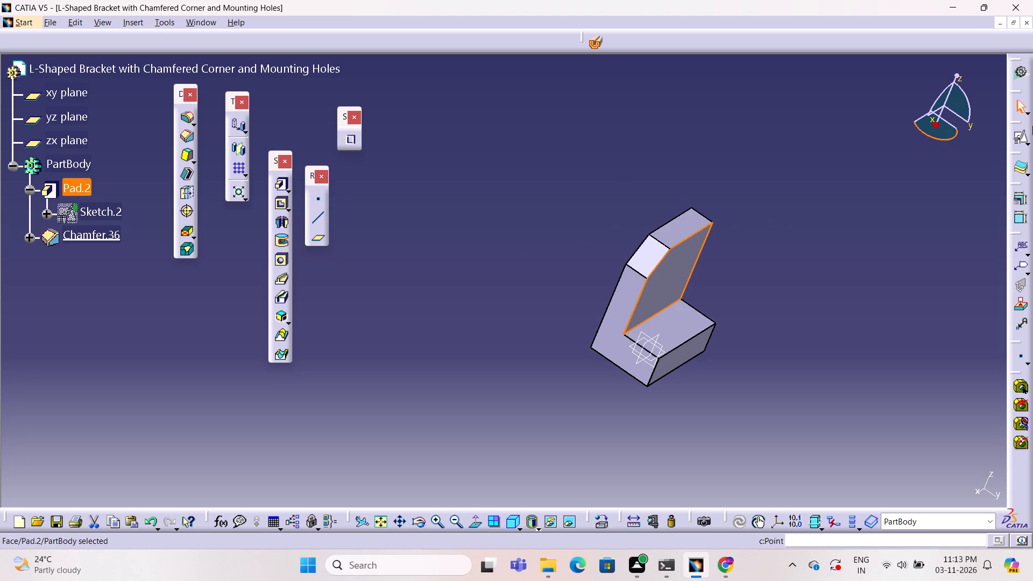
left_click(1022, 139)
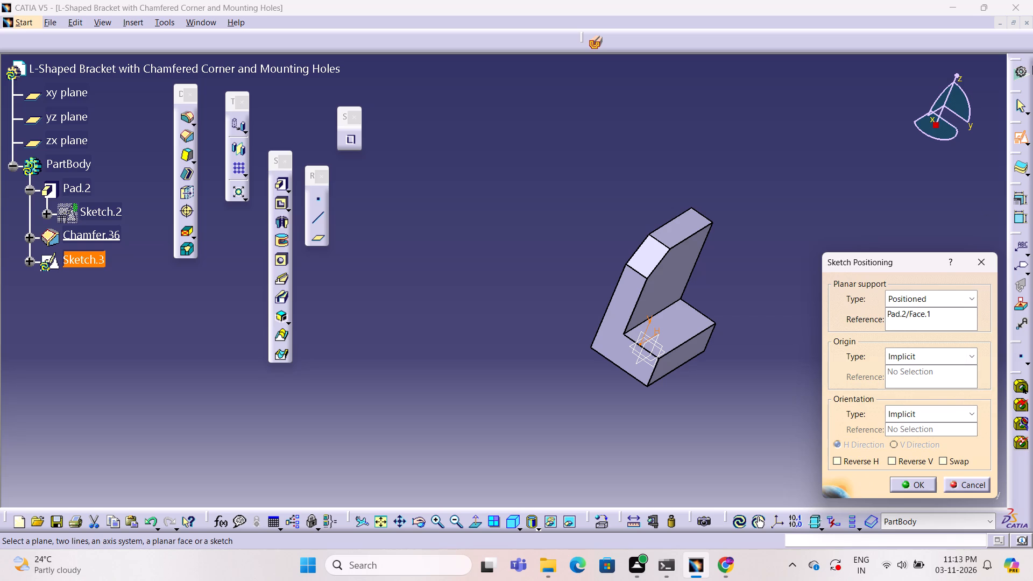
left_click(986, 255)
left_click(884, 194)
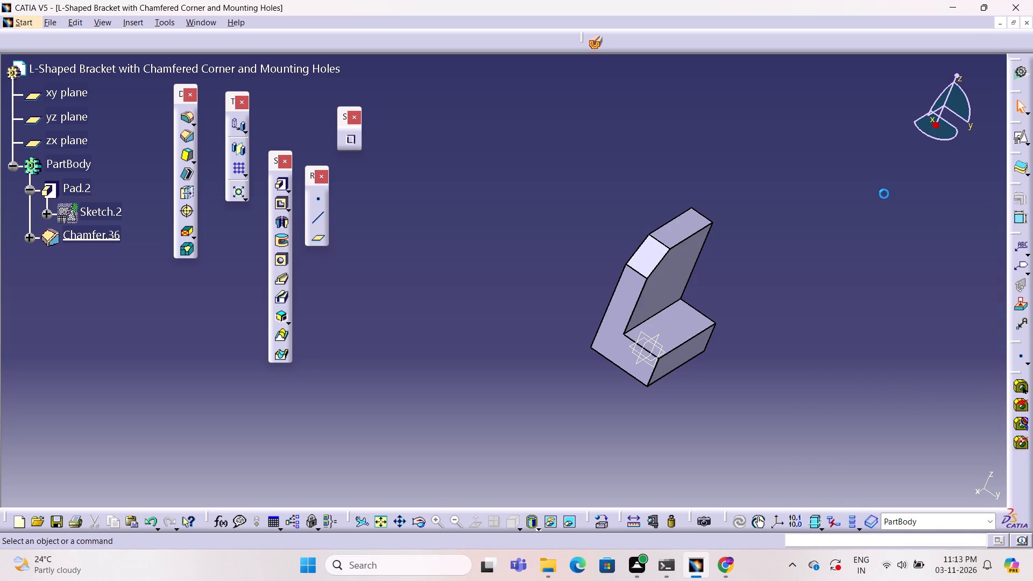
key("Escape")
Open a positioned sketch on the upright wall's inner face and draw a circle about 18 mm in diameter above the sketch origin.
left_click(678, 280)
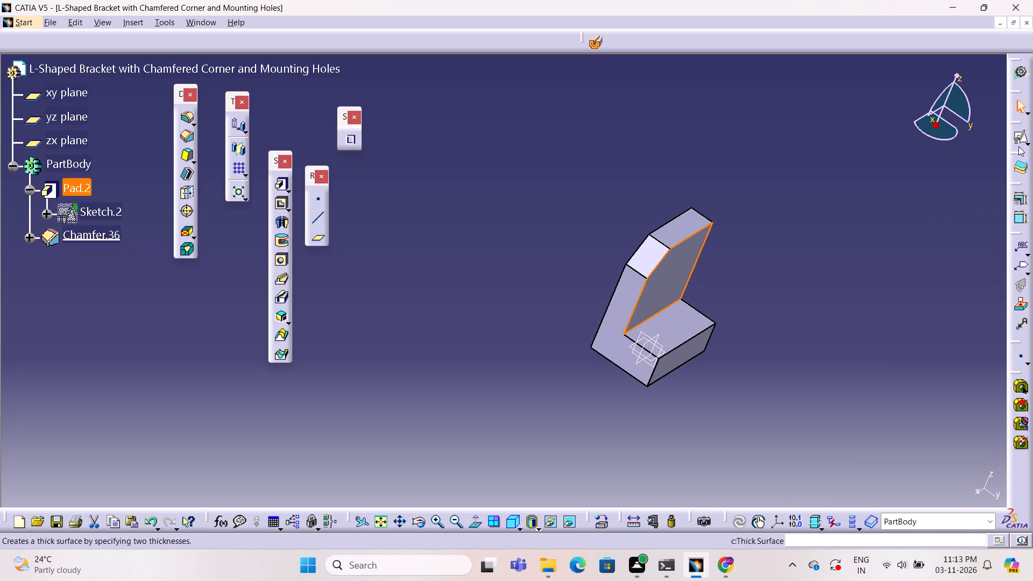
left_click(1018, 143)
left_click(931, 484)
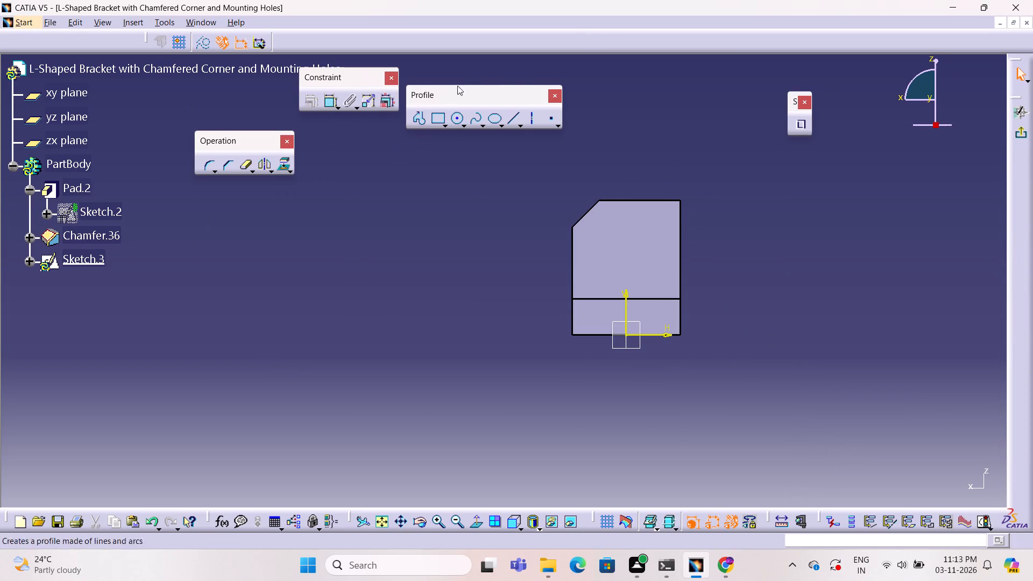
left_click(458, 121)
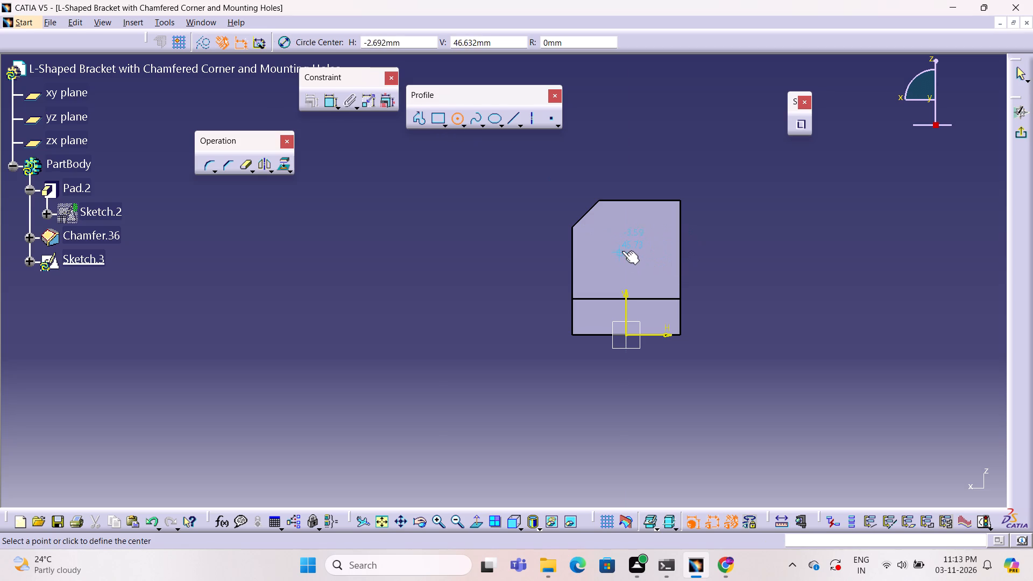
left_click(627, 245)
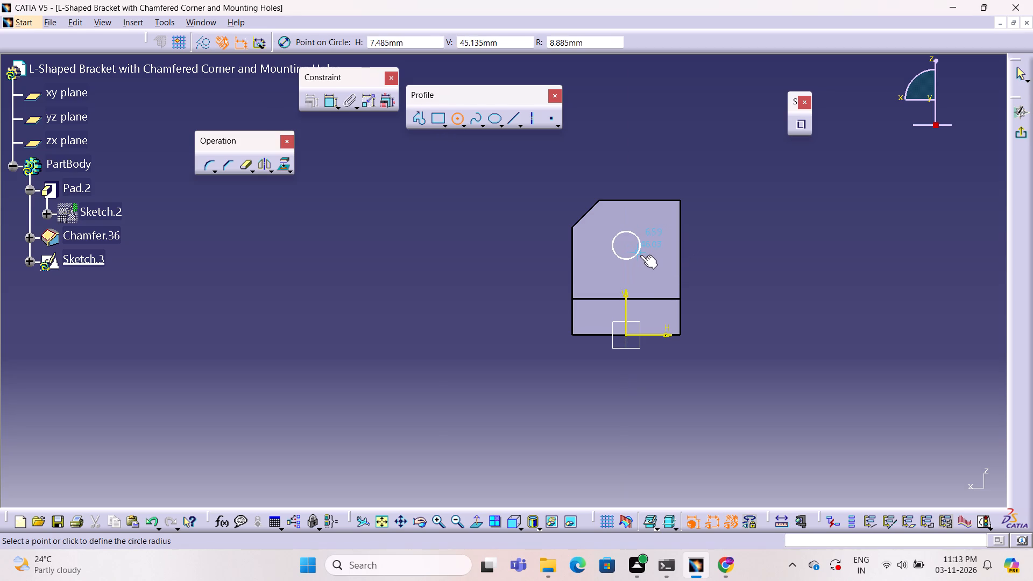
left_click(640, 255)
left_click(802, 235)
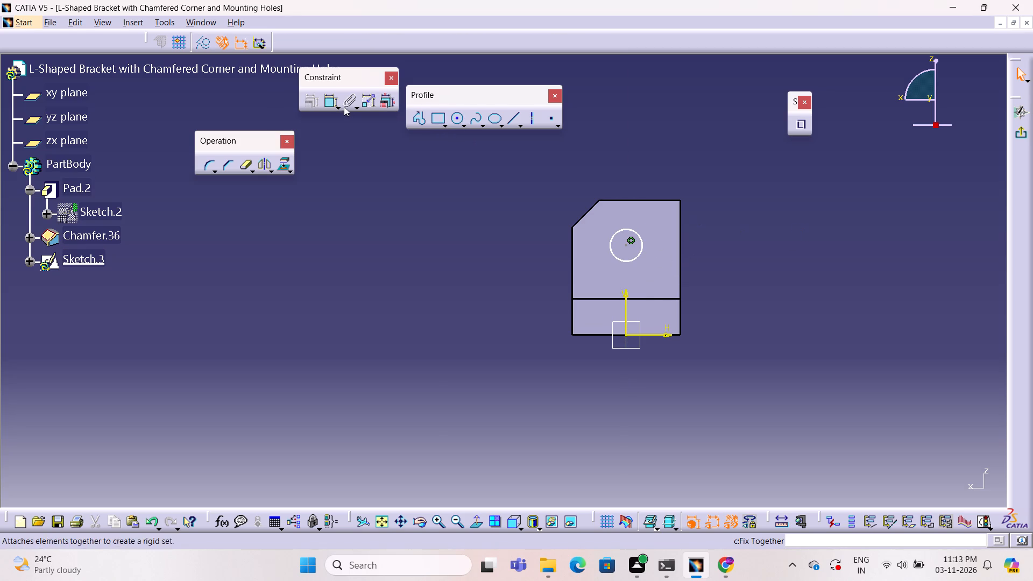
Dimension the circle's diameter and set it to 20 mm.
left_click(330, 103)
left_click(641, 239)
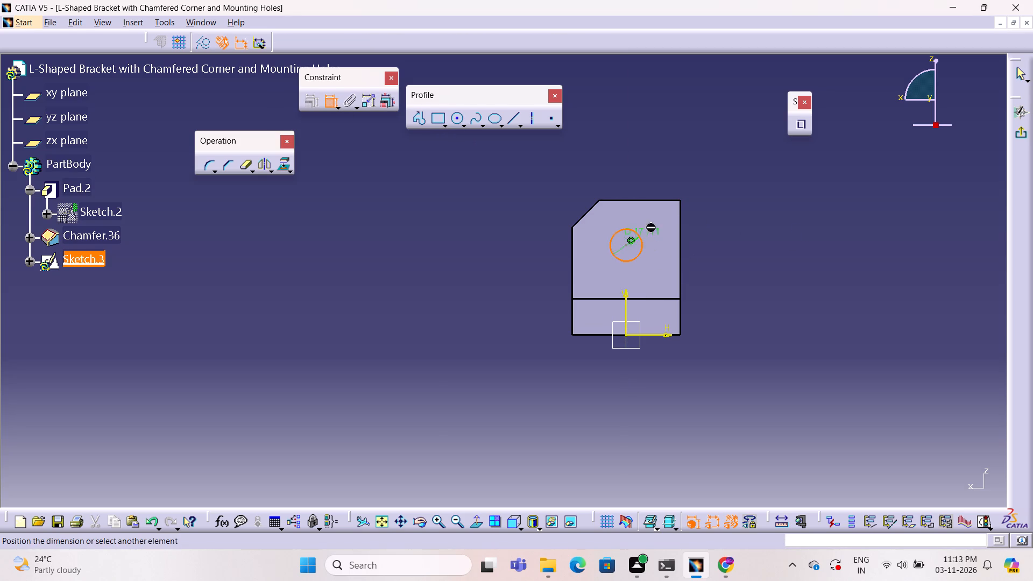
left_click(727, 187)
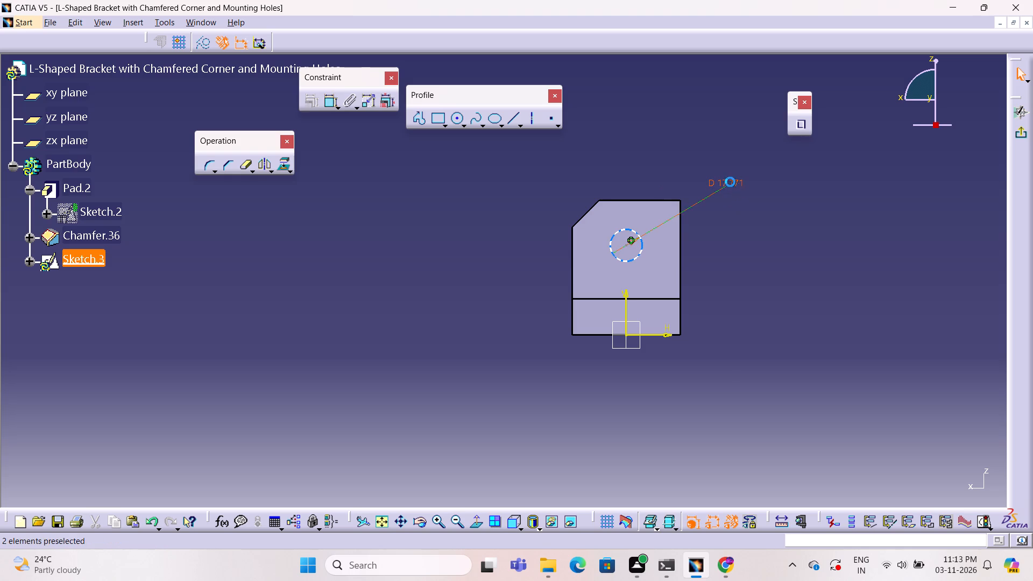
double_click(730, 182)
key("2")
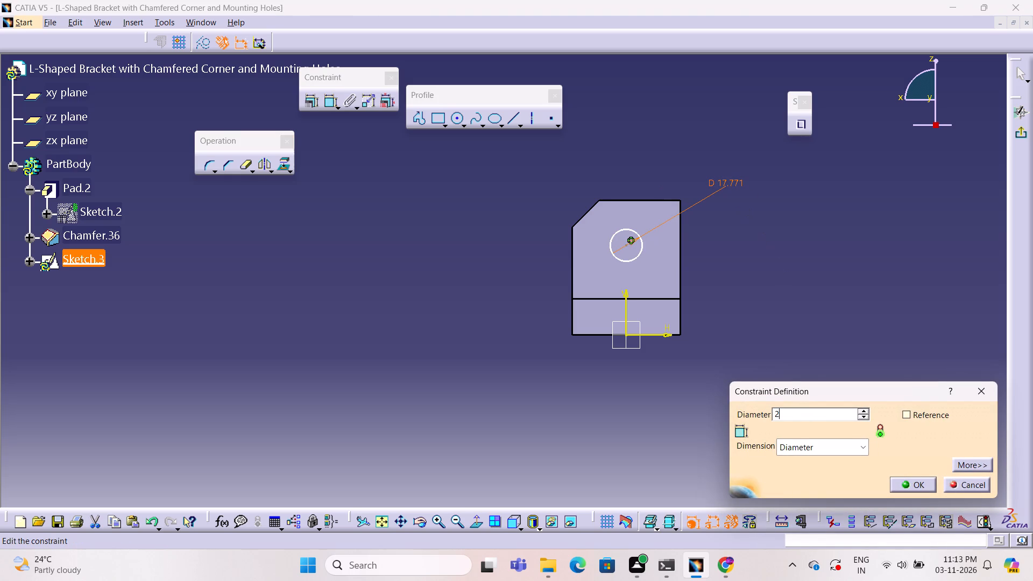
key("0")
left_click(923, 487)
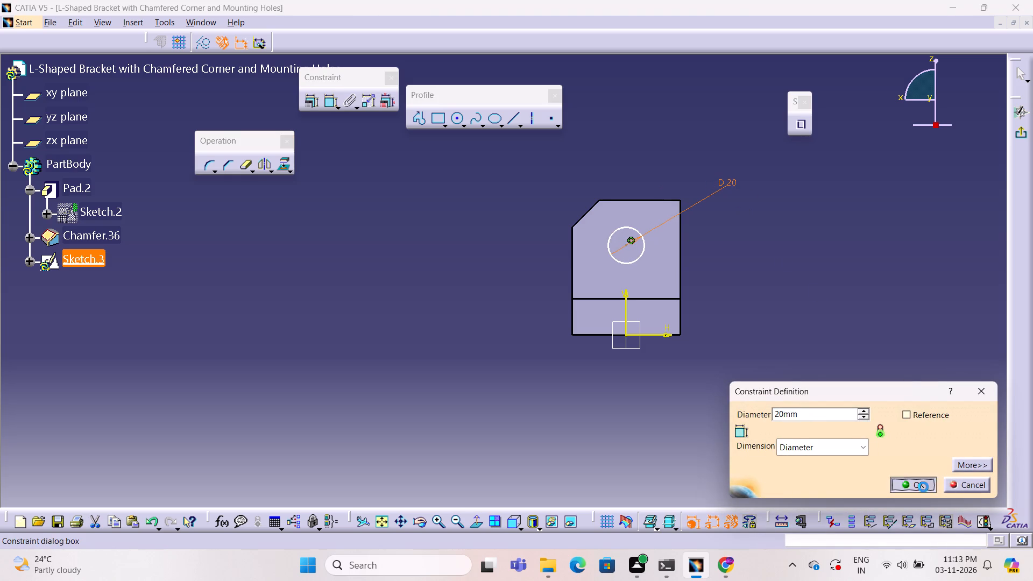
left_click(818, 380)
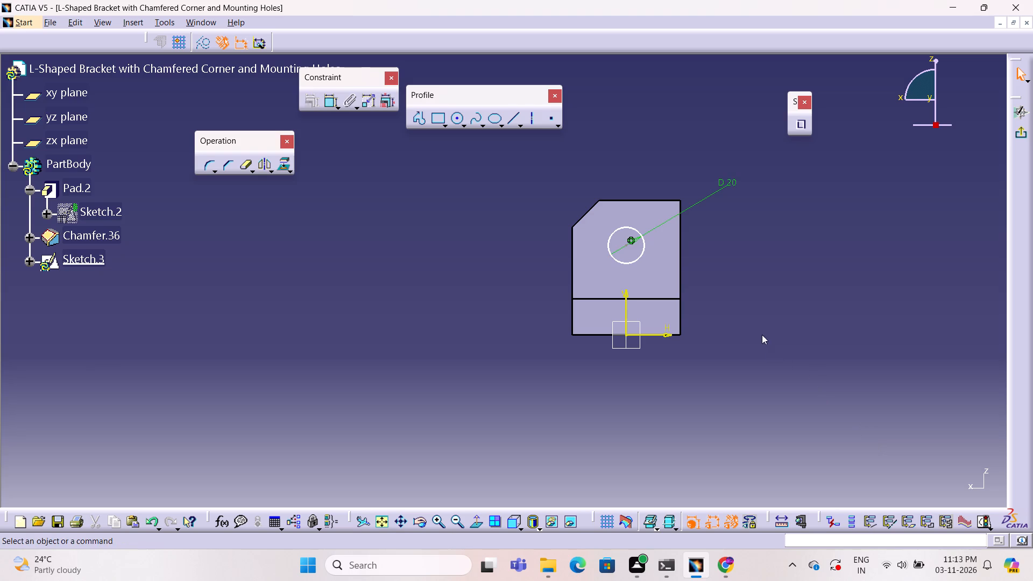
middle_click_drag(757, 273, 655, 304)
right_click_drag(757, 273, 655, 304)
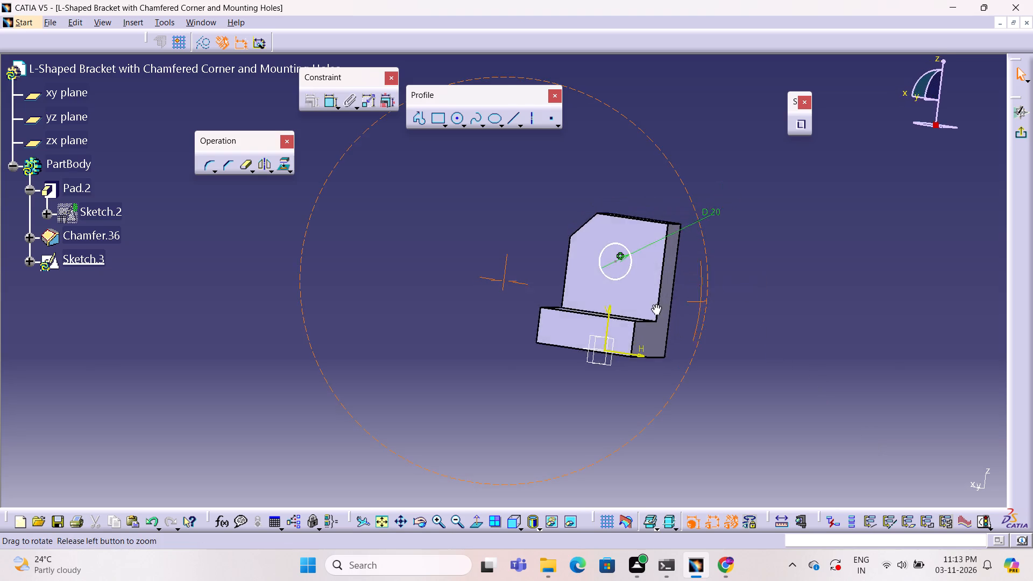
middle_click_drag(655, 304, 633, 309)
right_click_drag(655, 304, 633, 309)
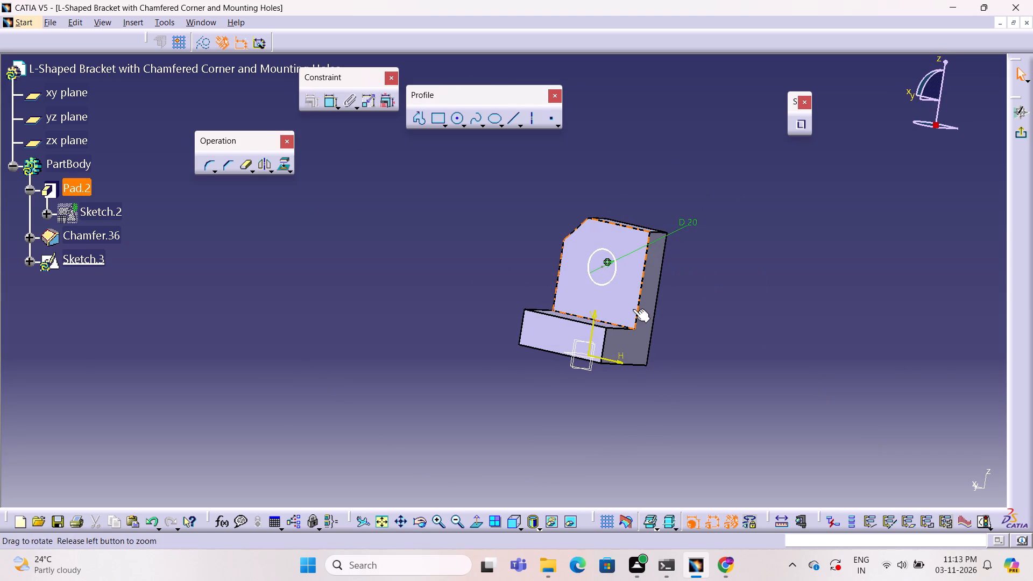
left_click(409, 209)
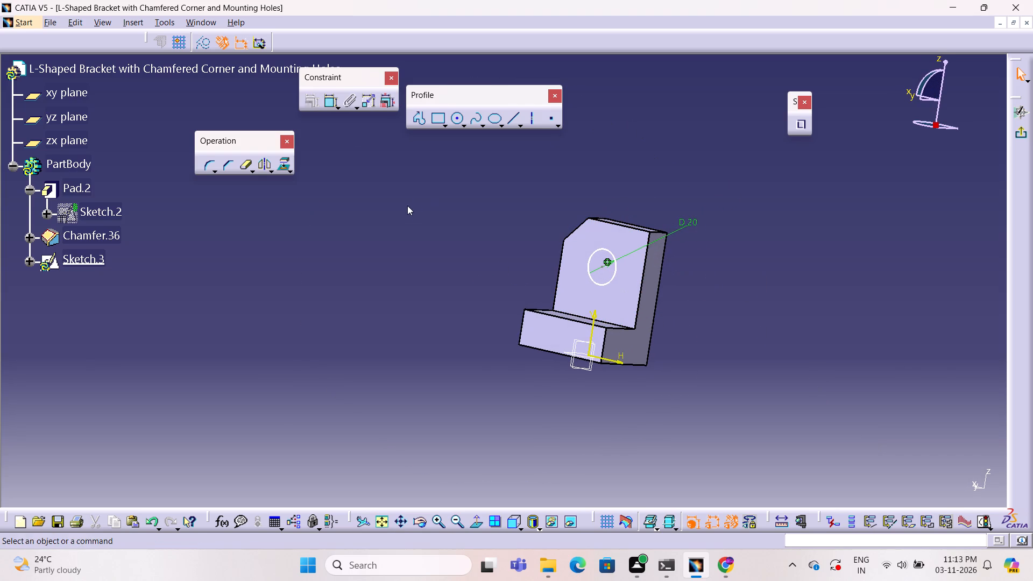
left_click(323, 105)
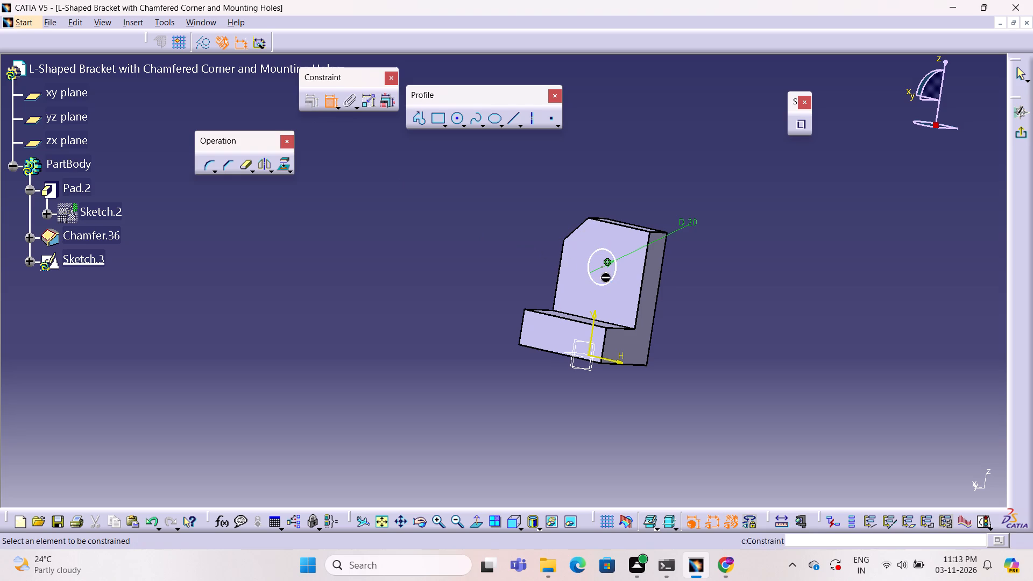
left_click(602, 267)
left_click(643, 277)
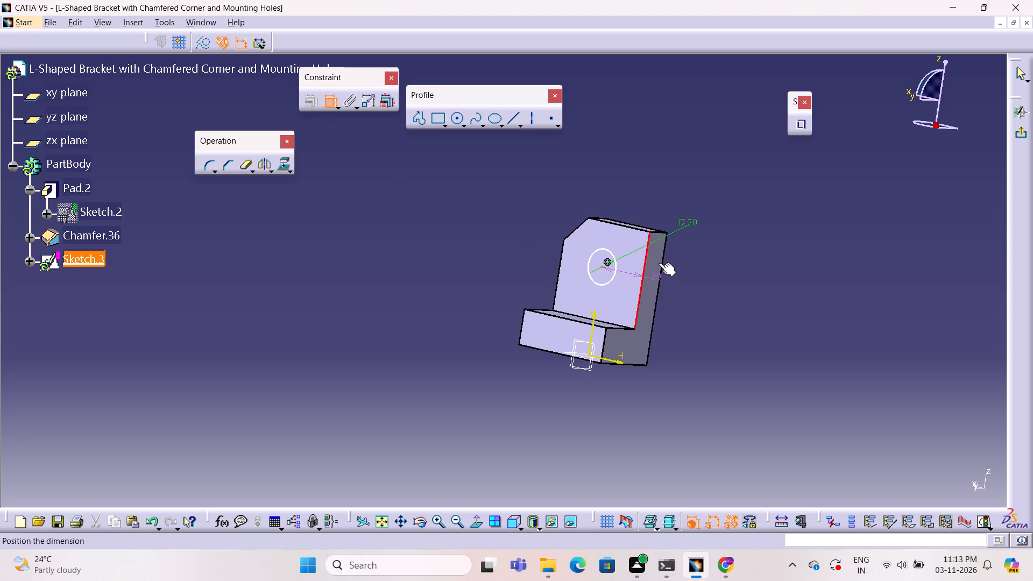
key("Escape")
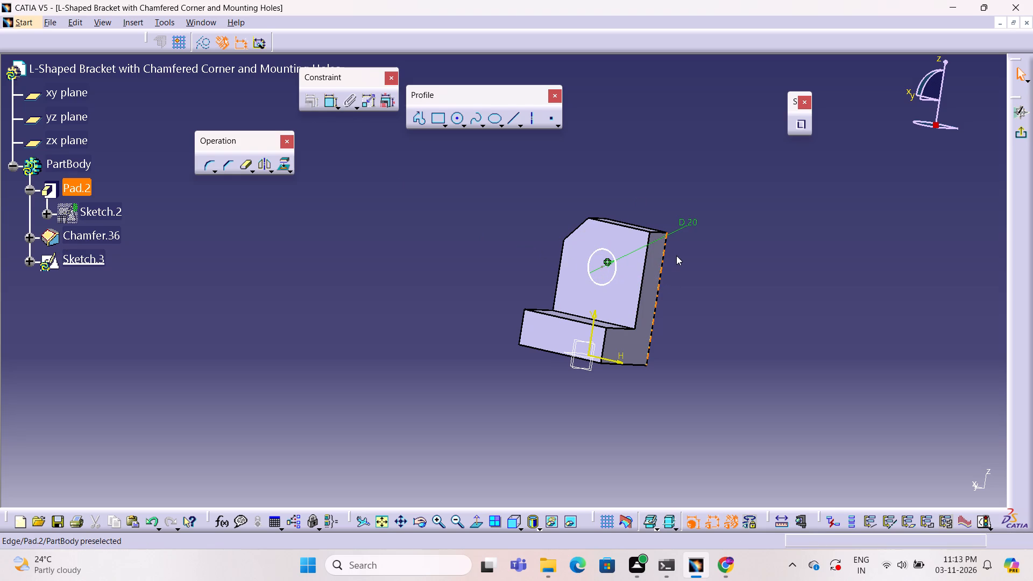
Dimension the distance from the circle's centre to the top edge of the upright wall's inner face.
middle_click_drag(678, 251, 662, 266, "ctrl")
right_click_drag(678, 251, 662, 266, "ctrl")
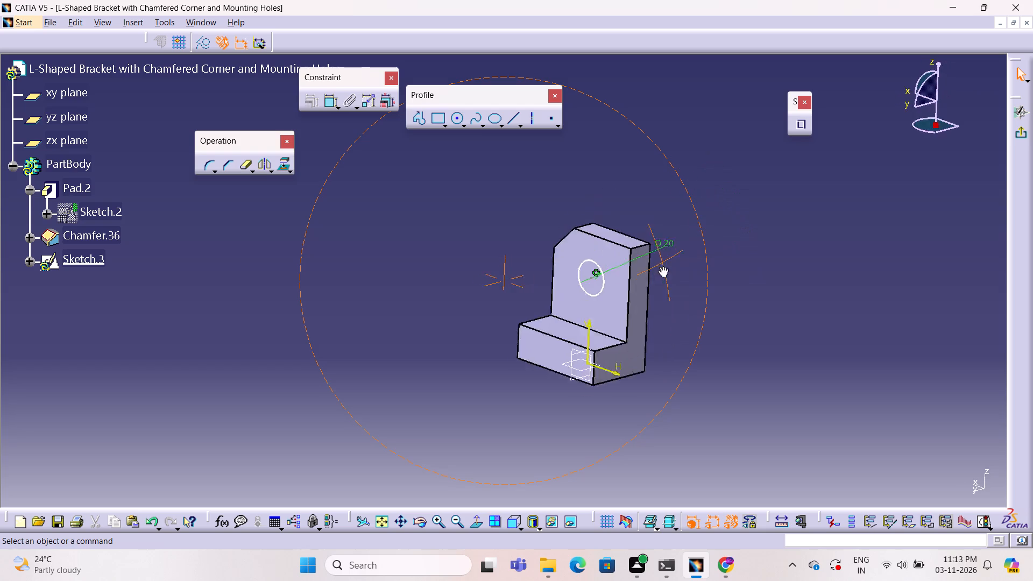
middle_click_drag(662, 266, 691, 302, "ctrl")
right_click_drag(662, 266, 691, 302, "ctrl")
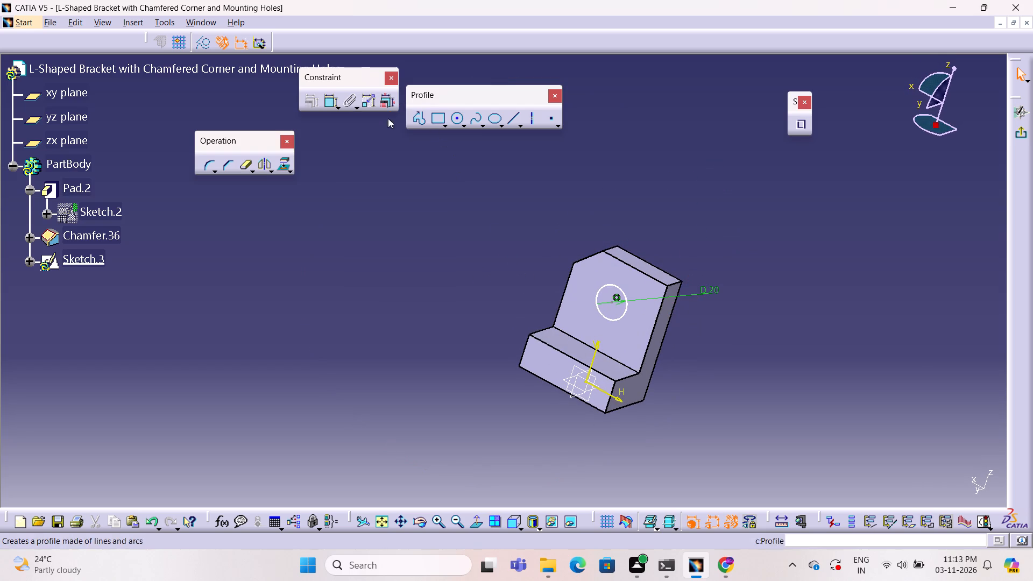
key("Escape")
left_click(331, 102)
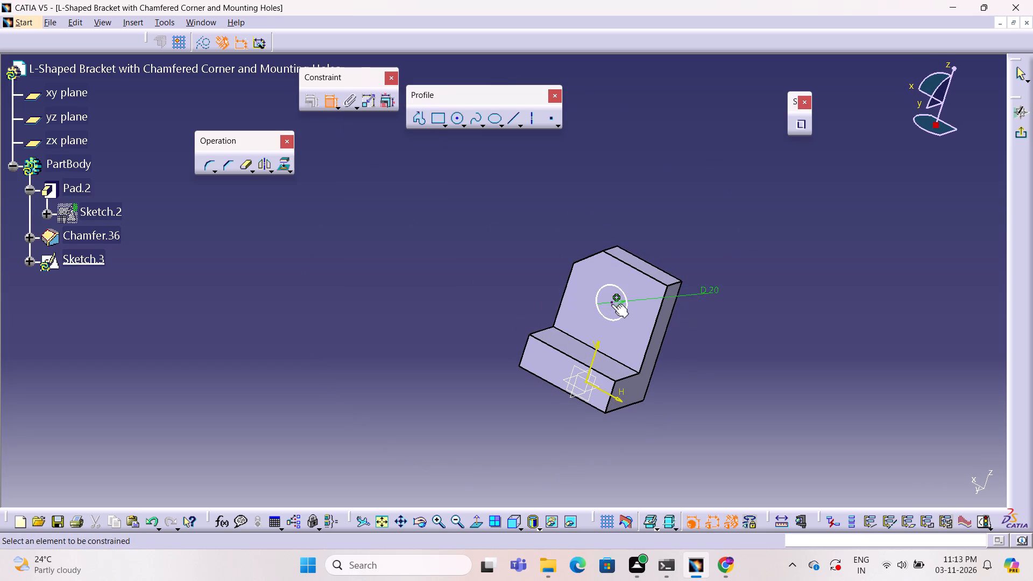
left_click(611, 303)
left_click(638, 272)
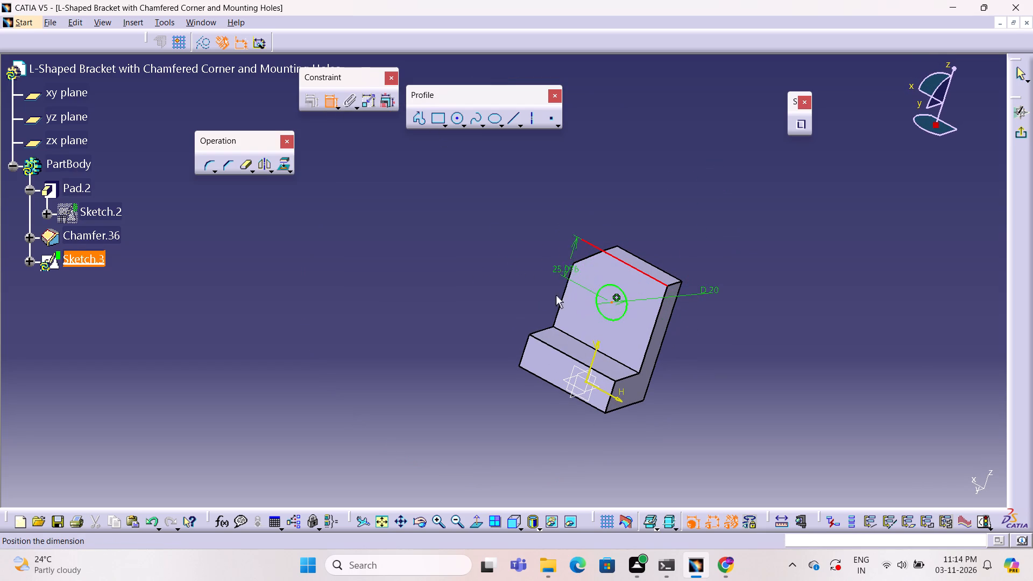
left_click(518, 286)
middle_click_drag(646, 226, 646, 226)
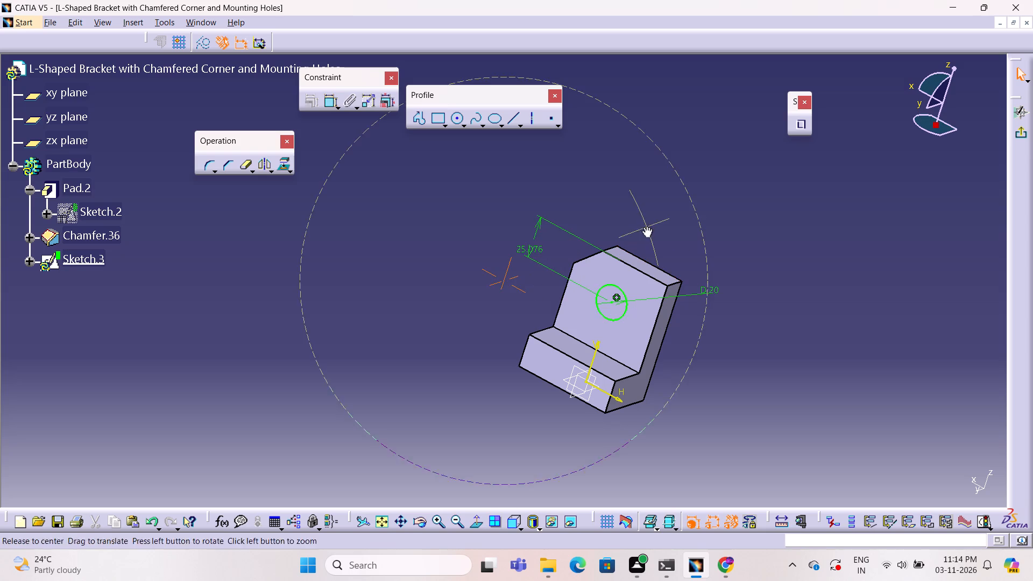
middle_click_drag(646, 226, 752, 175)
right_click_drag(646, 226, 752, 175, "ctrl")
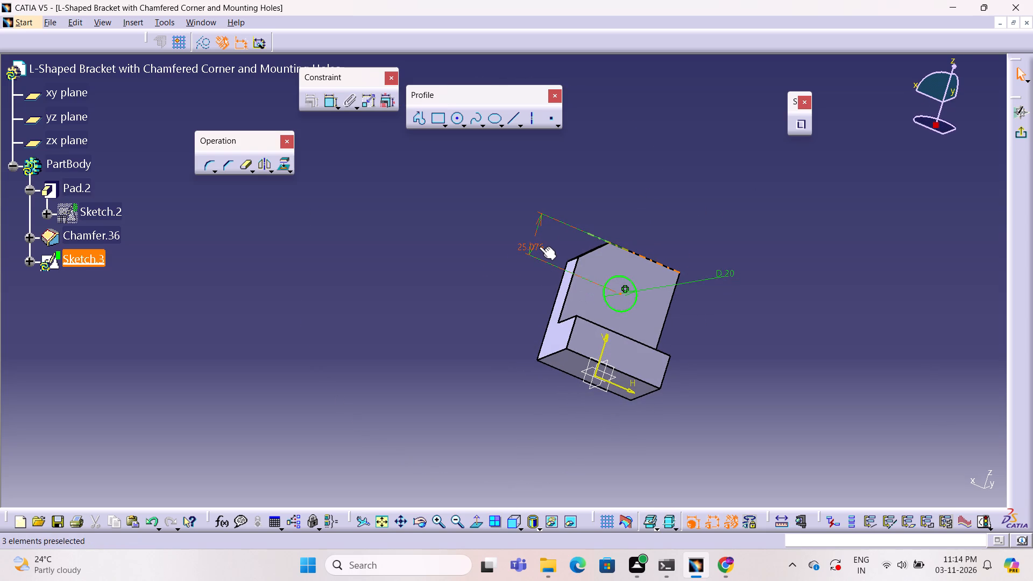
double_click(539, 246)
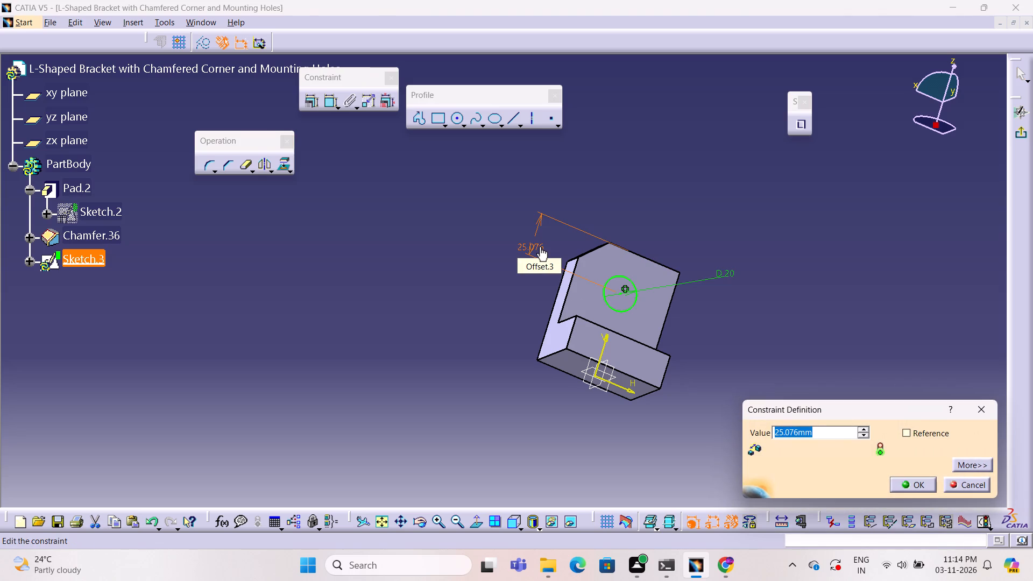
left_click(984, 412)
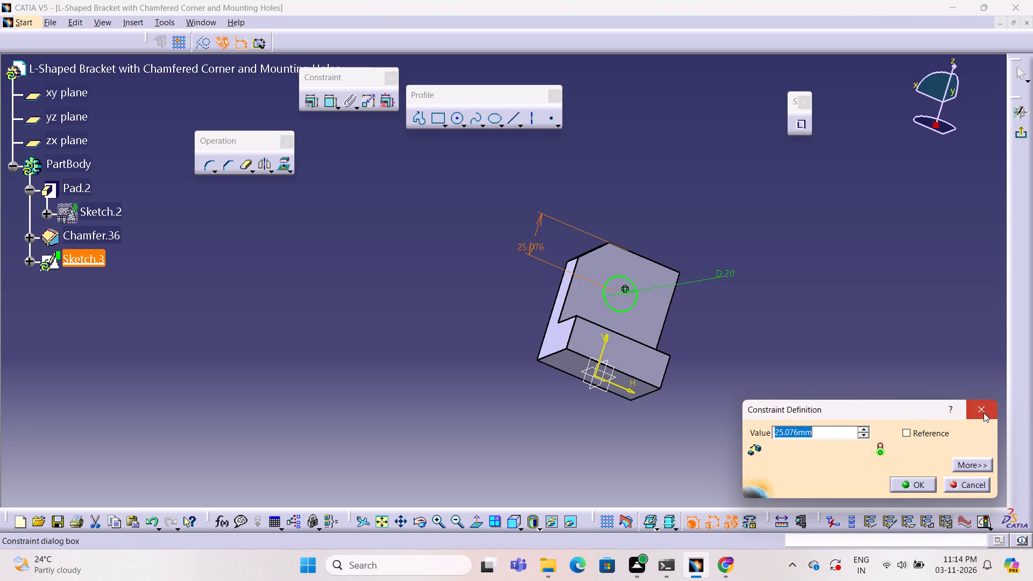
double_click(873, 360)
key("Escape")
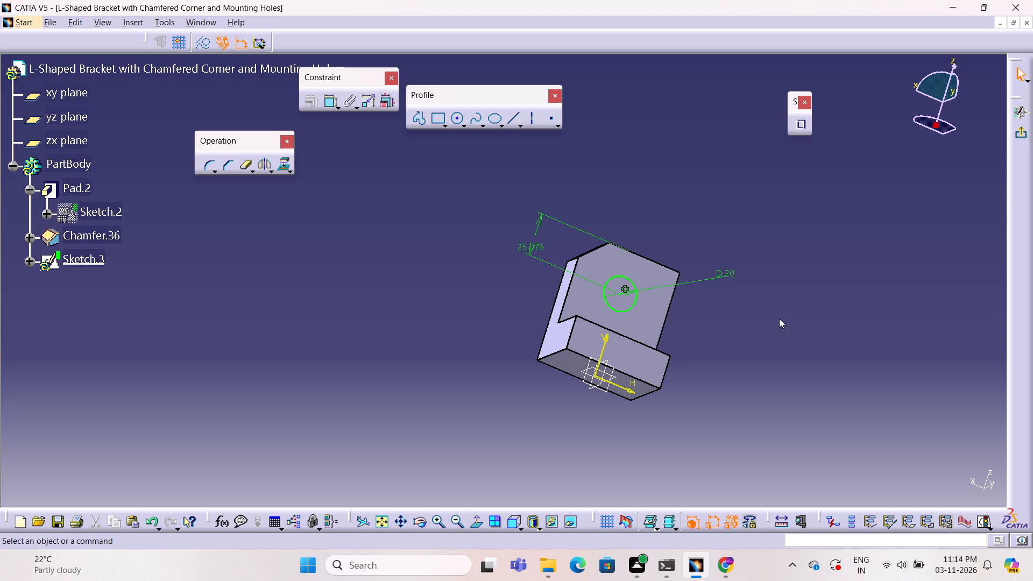
Move the text of the centre-to-top-edge dimension to about the middle of its dimension line.
middle_click_drag(796, 269, 557, 355)
right_click_drag(796, 268, 557, 355)
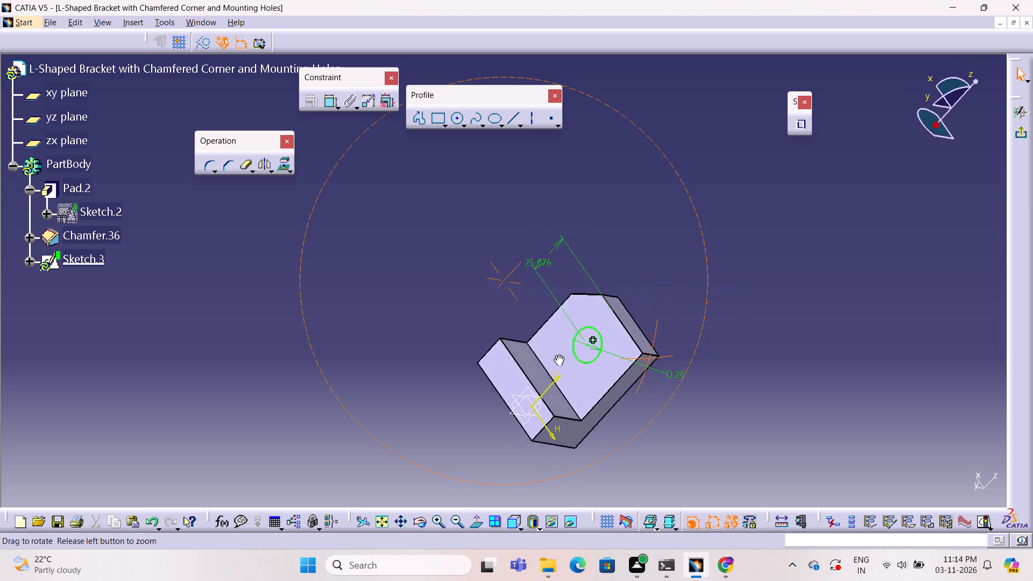
middle_click_drag(557, 355, 643, 271)
right_click_drag(557, 355, 643, 271)
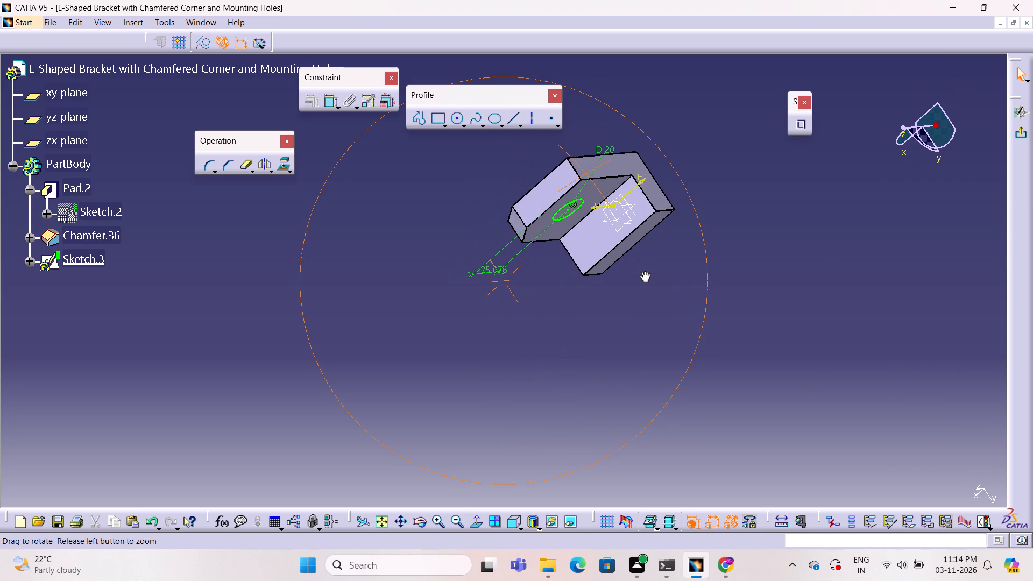
middle_click_drag(643, 271, 643, 271)
right_click_drag(643, 271, 643, 271)
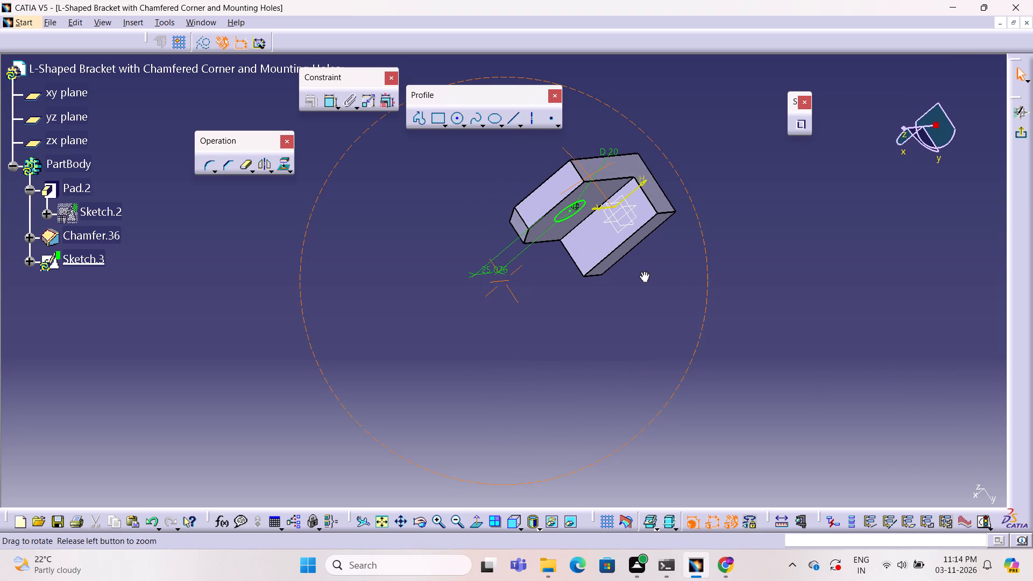
right_click_drag(643, 271, 673, 275)
middle_click_drag(643, 271, 673, 275)
right_click(673, 275)
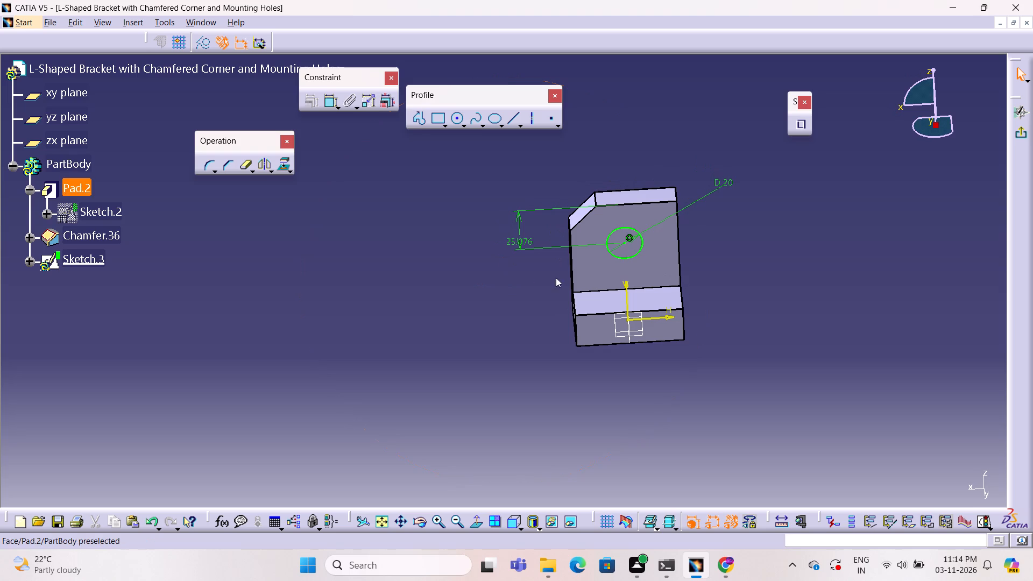
left_click(518, 281)
left_click_drag(527, 240, 528, 228)
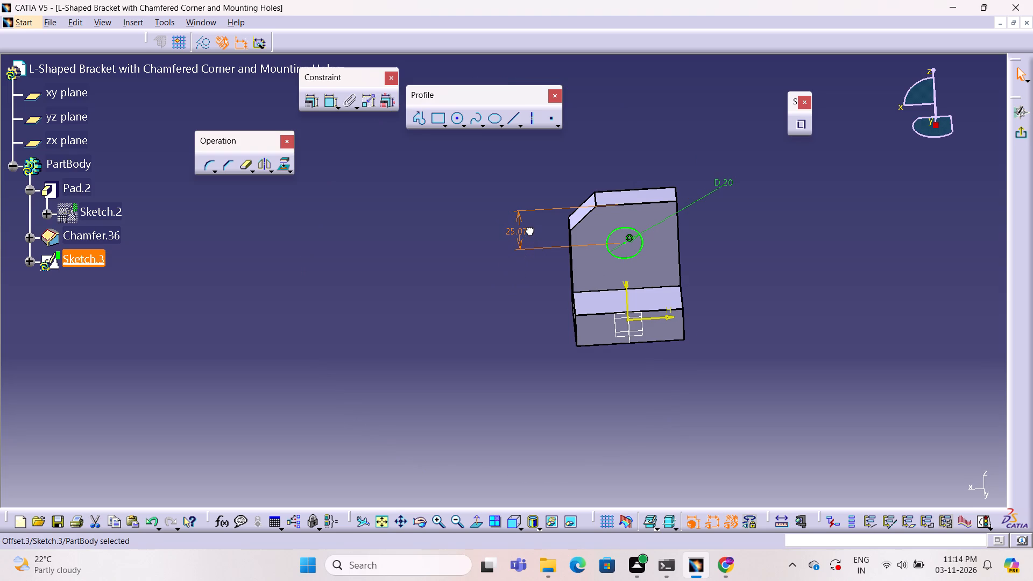
left_click_drag(528, 228, 528, 228)
left_click(476, 278)
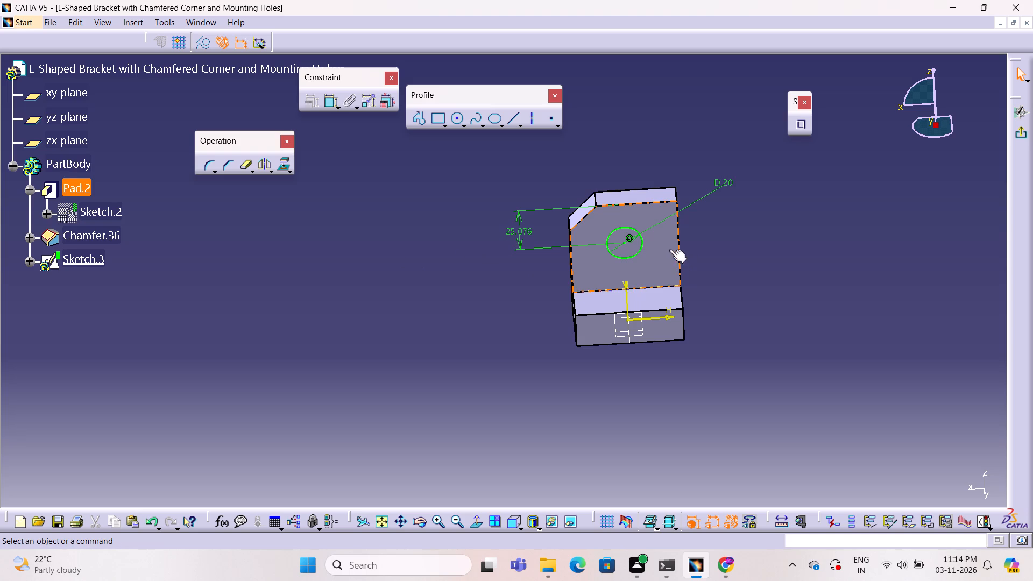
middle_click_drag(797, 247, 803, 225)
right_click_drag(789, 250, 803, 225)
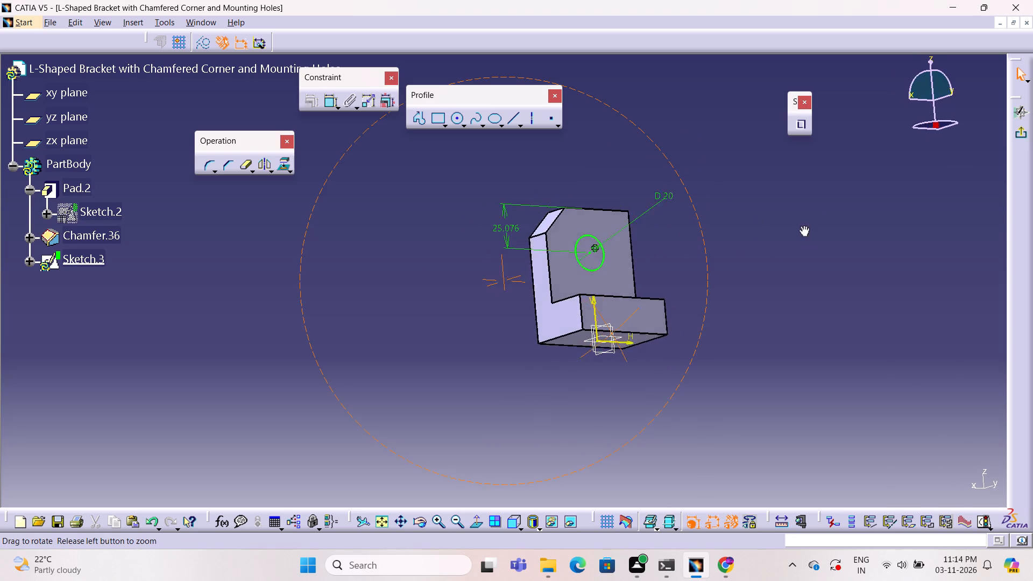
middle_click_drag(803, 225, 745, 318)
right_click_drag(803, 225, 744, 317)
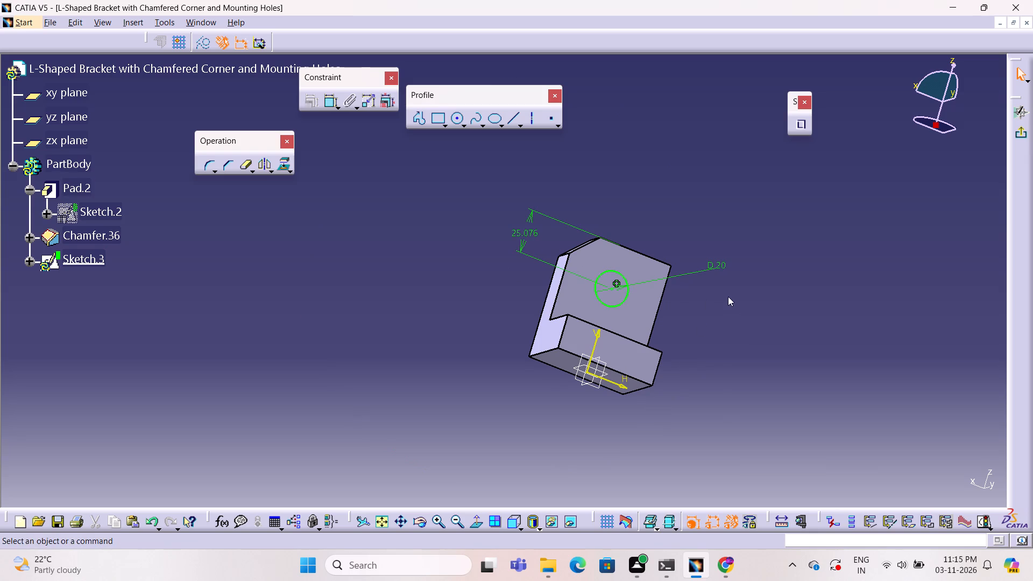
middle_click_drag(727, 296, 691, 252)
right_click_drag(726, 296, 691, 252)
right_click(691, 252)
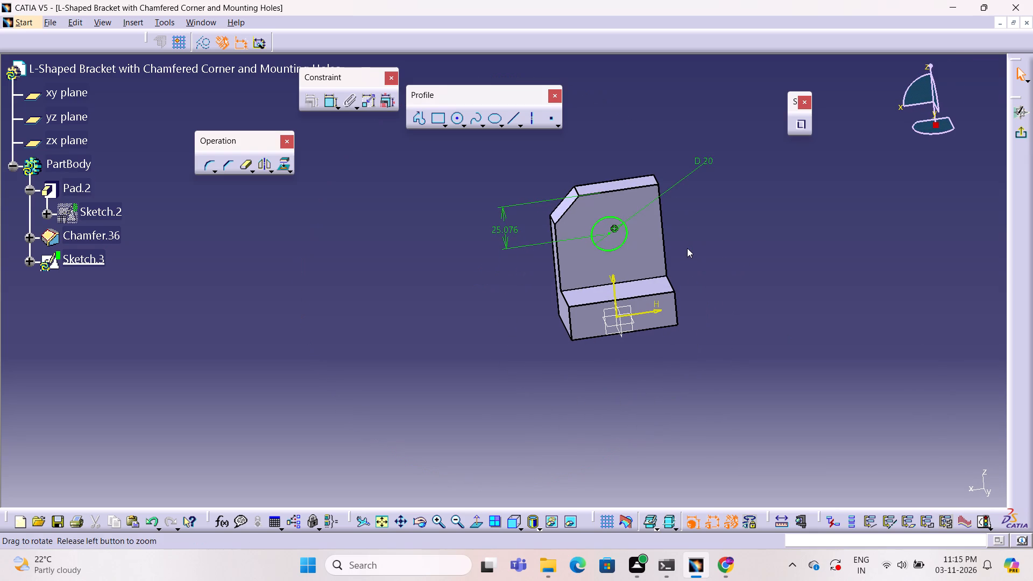
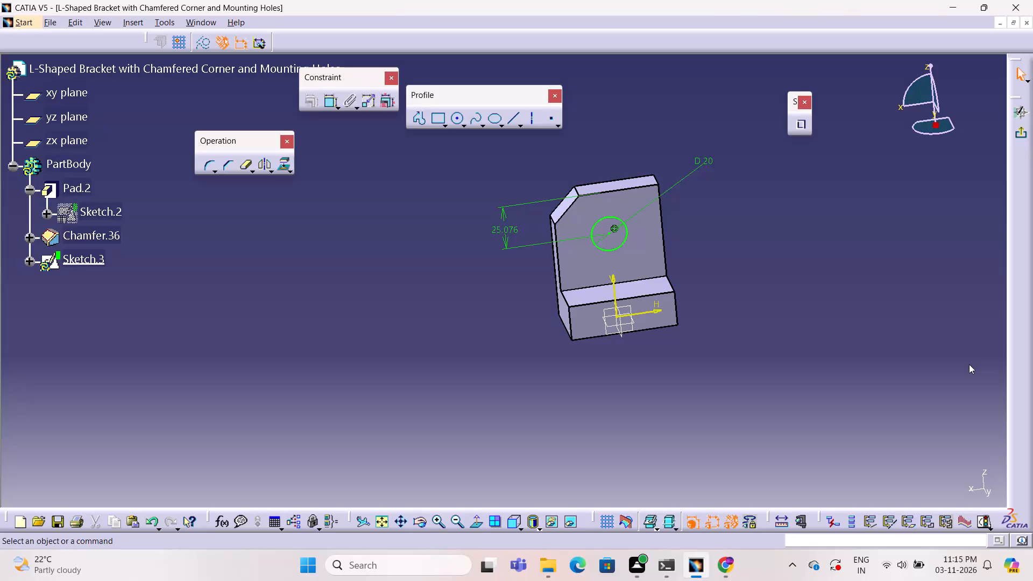
Measure the distance between the bottom and top edges of the upright wall's inner face, hiding component values in the 3D display.
left_click(838, 345)
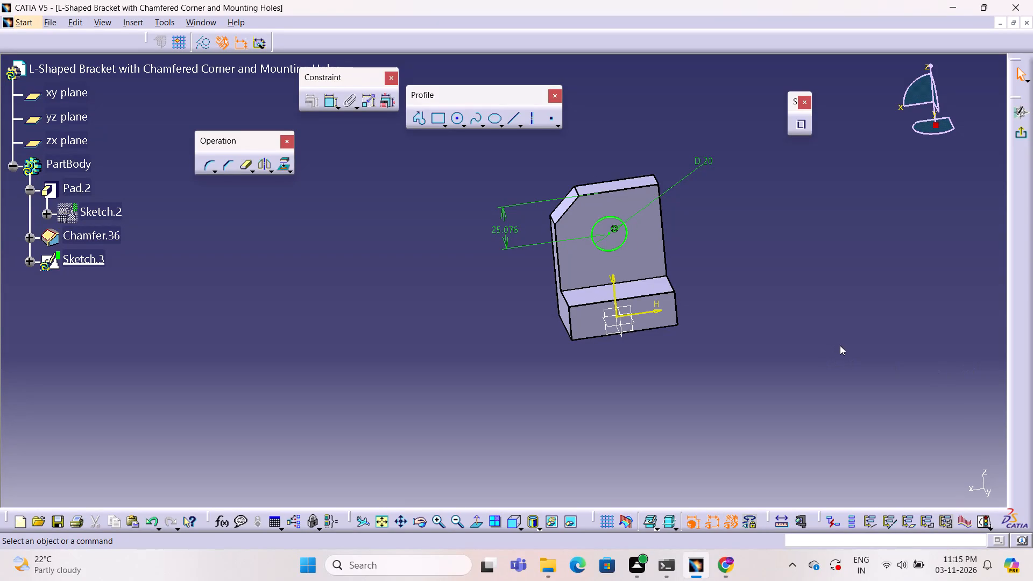
left_click(840, 345)
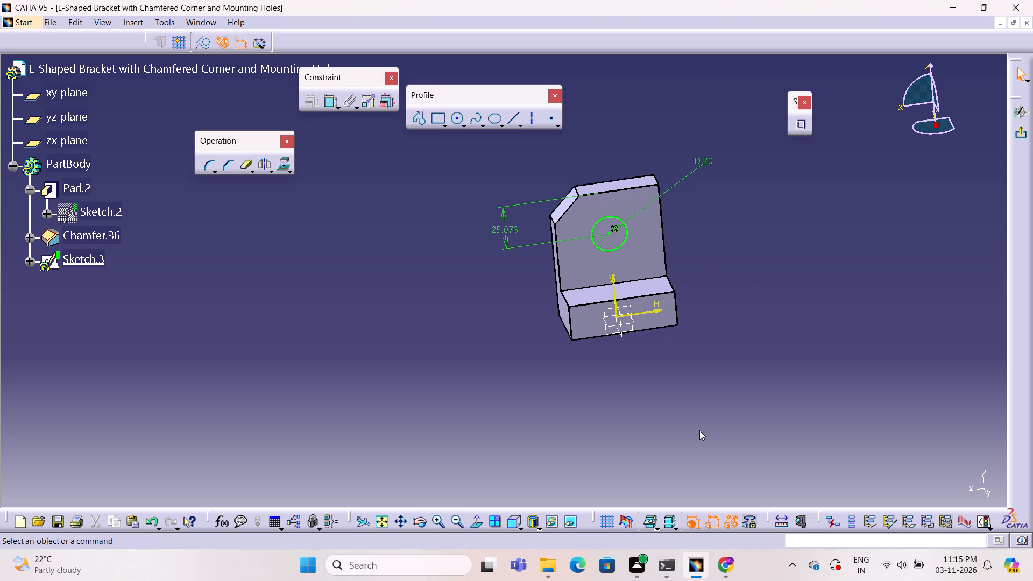
left_click(786, 522)
left_click(640, 279)
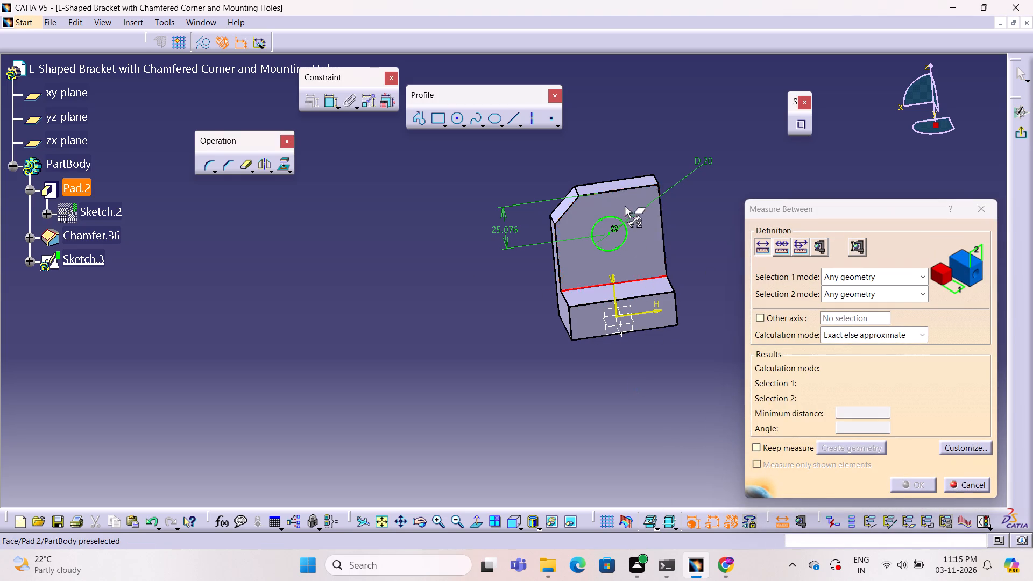
left_click(633, 188)
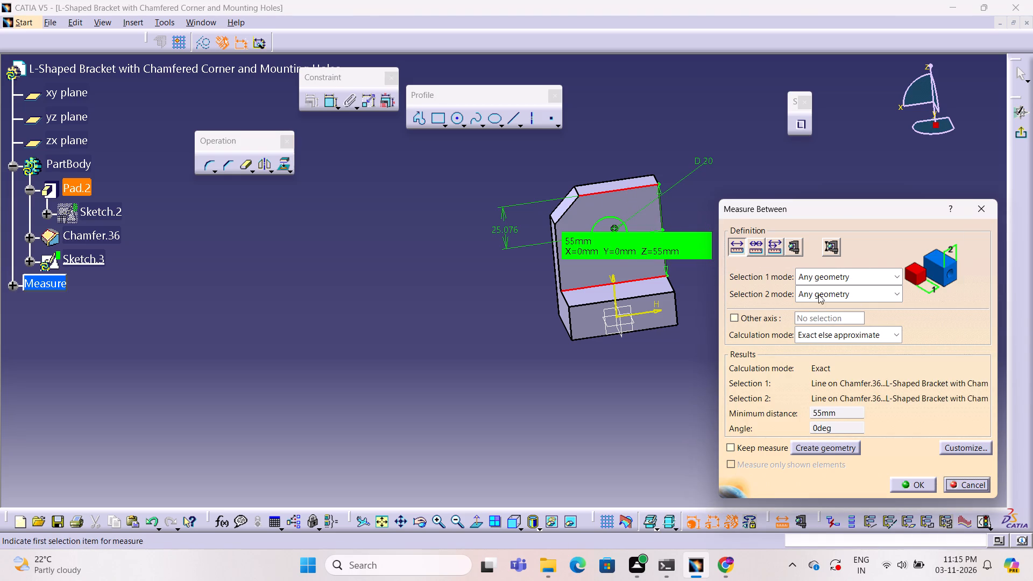
left_click(959, 442)
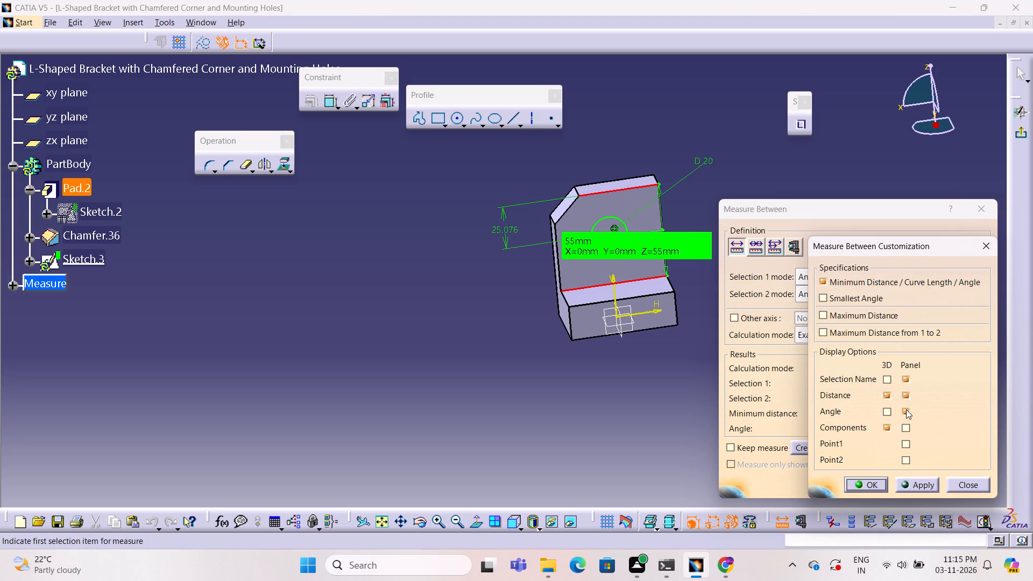
left_click(888, 427)
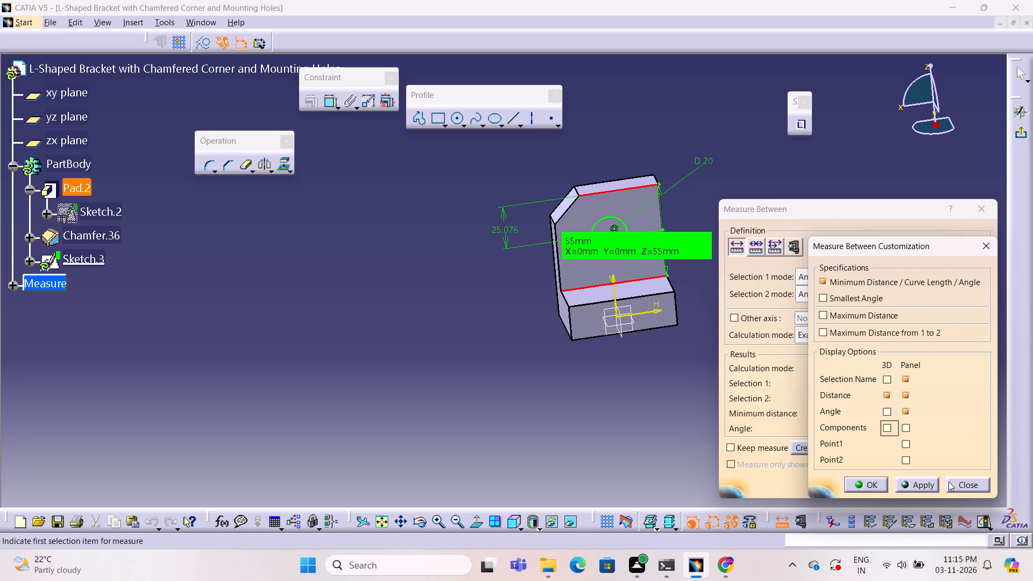
left_click(931, 482)
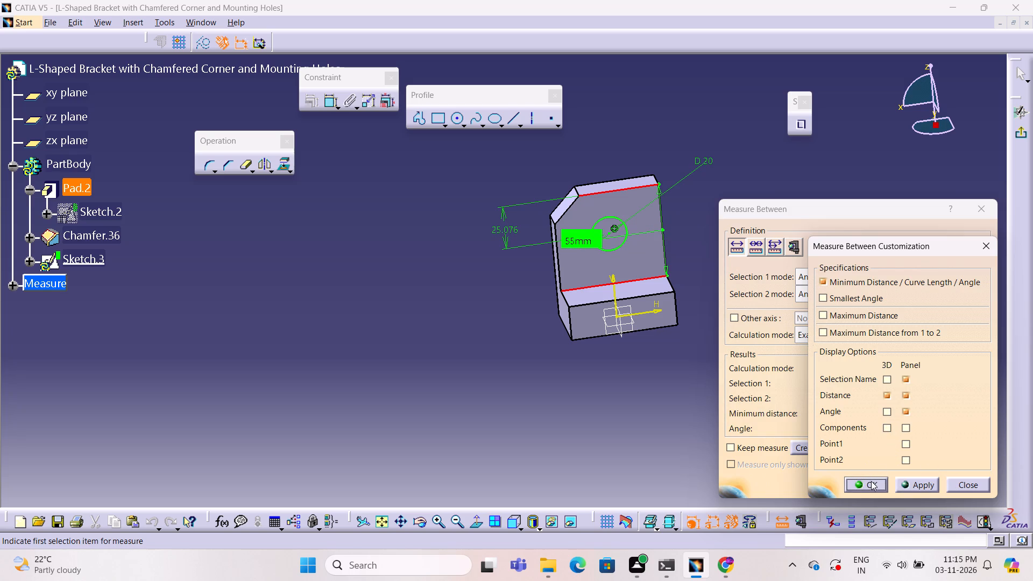
left_click(867, 487)
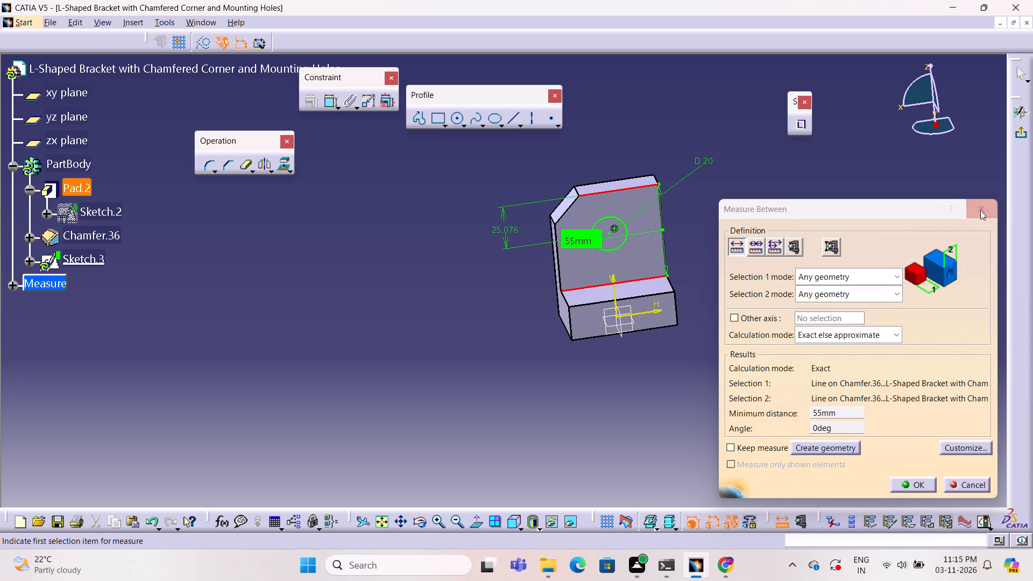
left_click(980, 210)
left_click(760, 250)
Set the distance from the circle's centre to the upright wall's top edge to 27.5 mm (55/2).
double_click(500, 233)
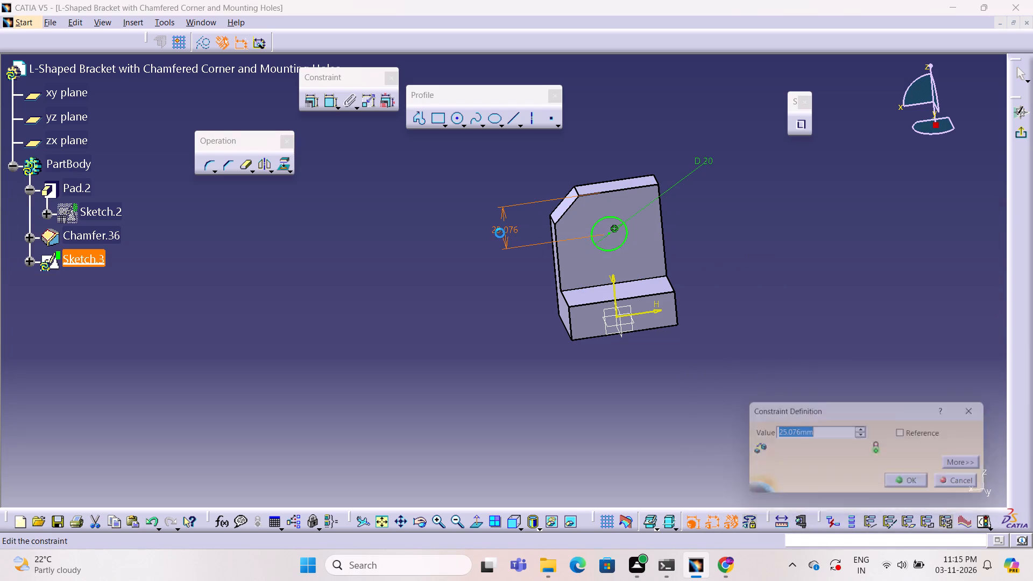
double_click(819, 435)
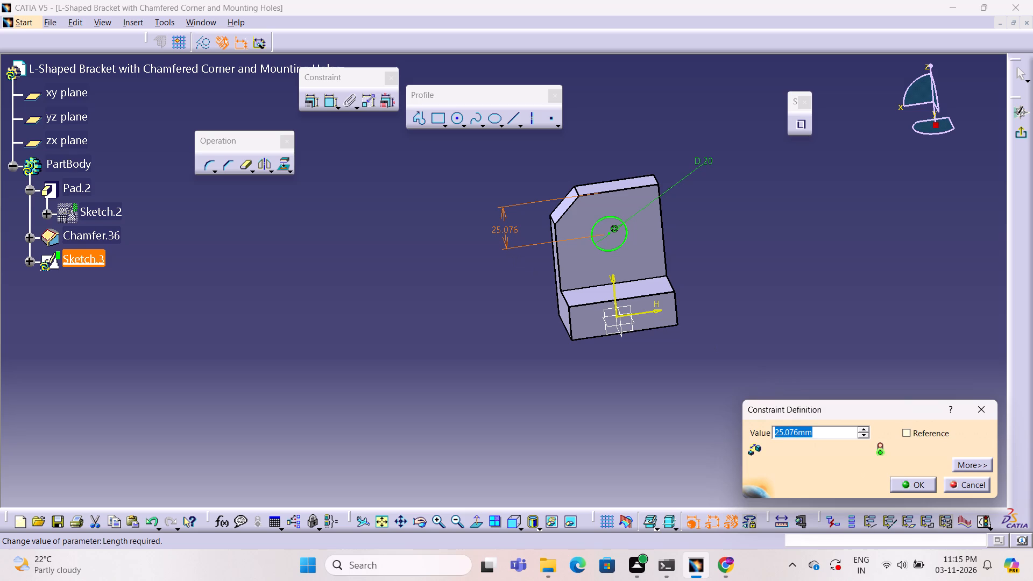
key("5")
key("5")
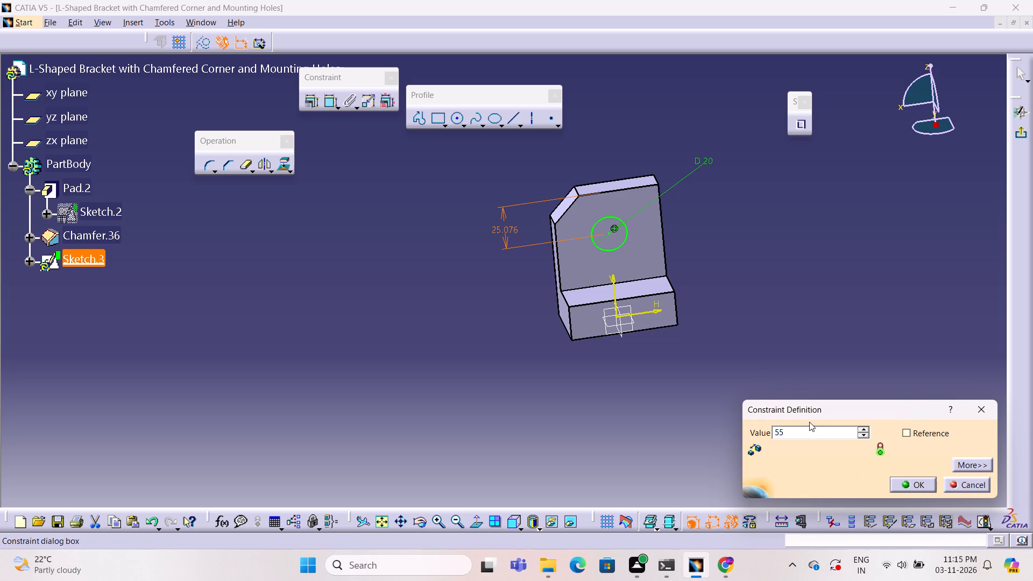
key("slash")
key("2")
key("Return")
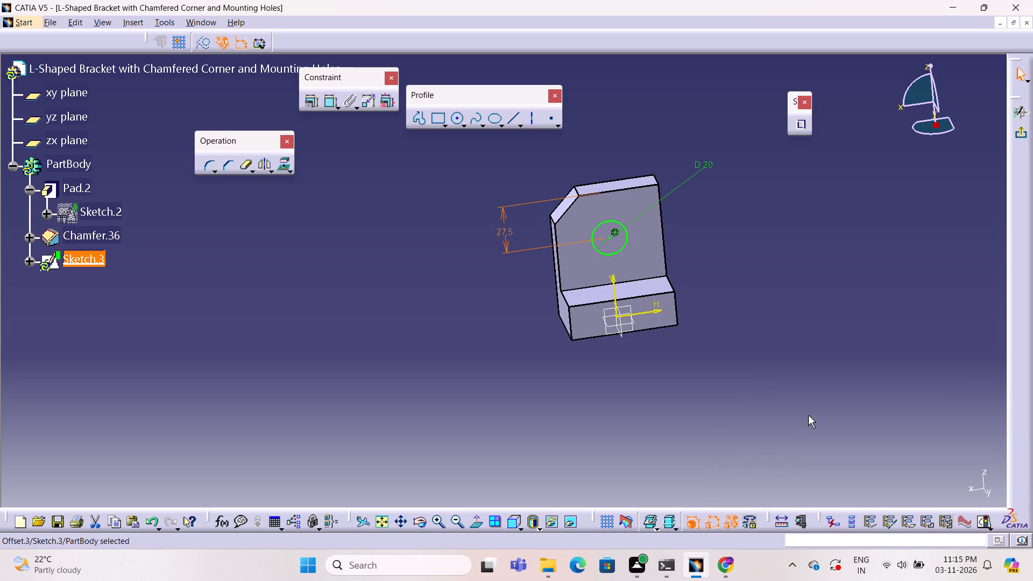
left_click(777, 365)
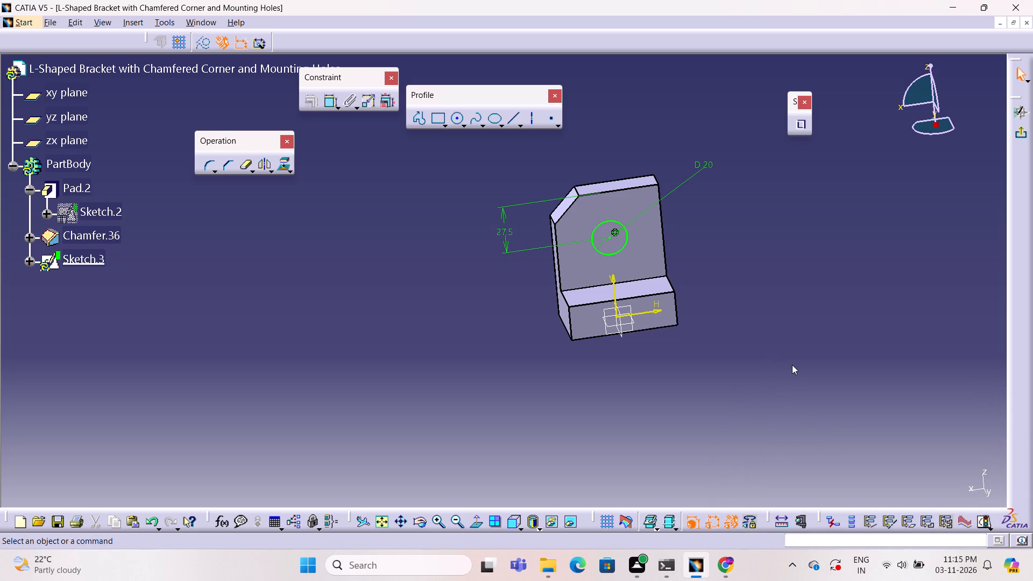
left_click(728, 278)
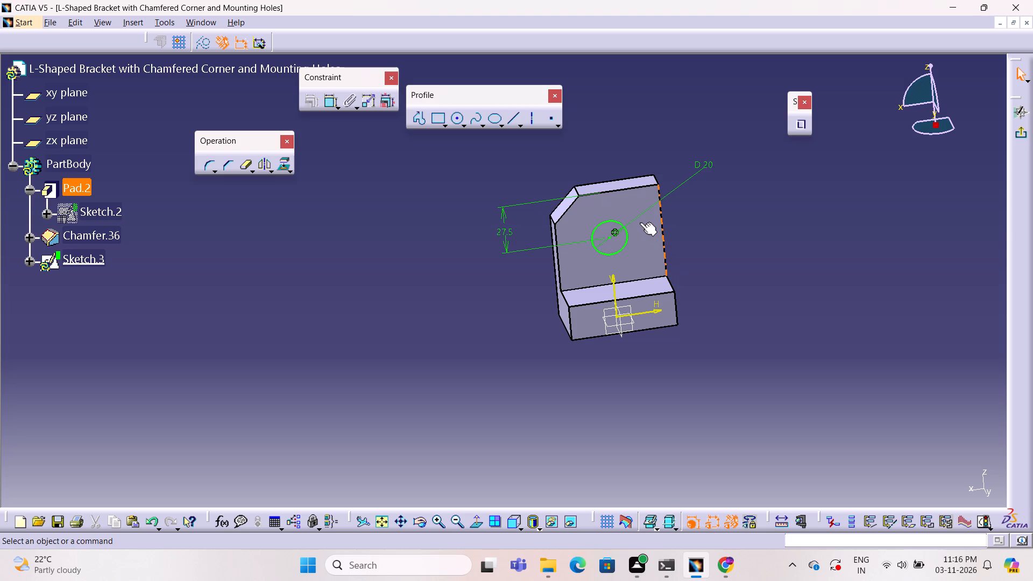
left_click(728, 235)
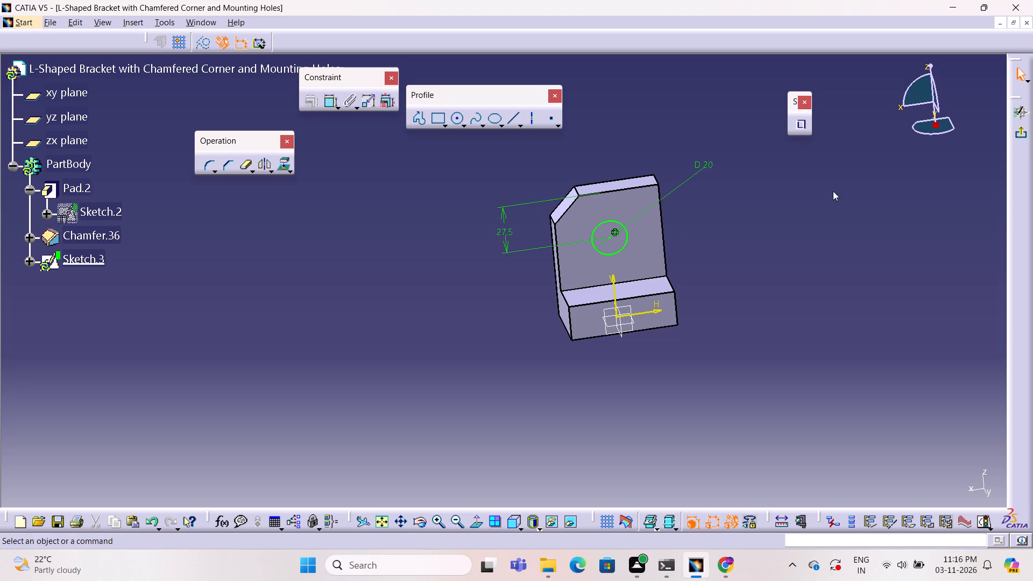
Exit the sketch and cut the 20 mm circle through the upright wall with an Up to next pocket.
left_click(1026, 137)
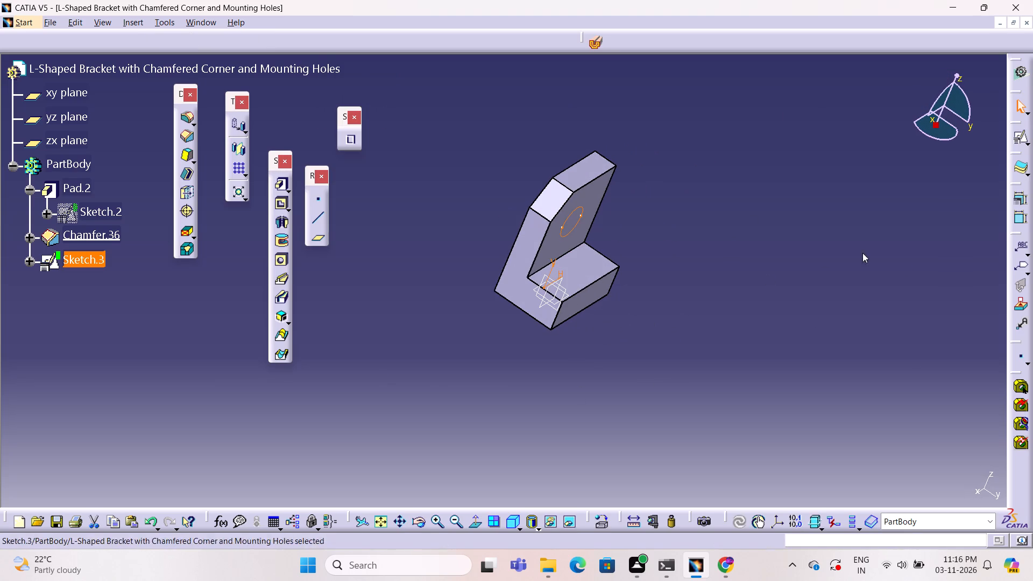
left_click(281, 200)
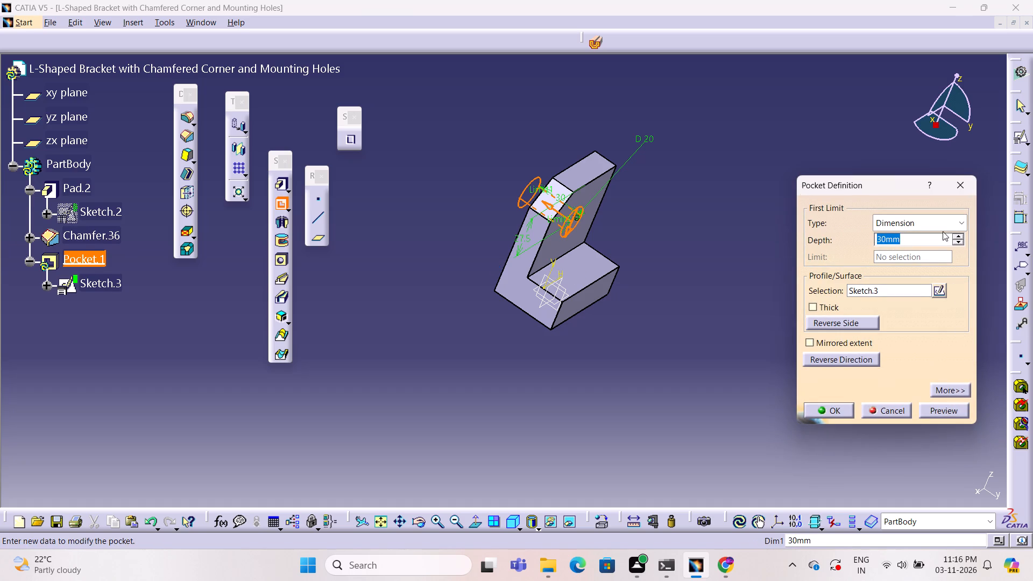
left_click(958, 222)
left_click(954, 255)
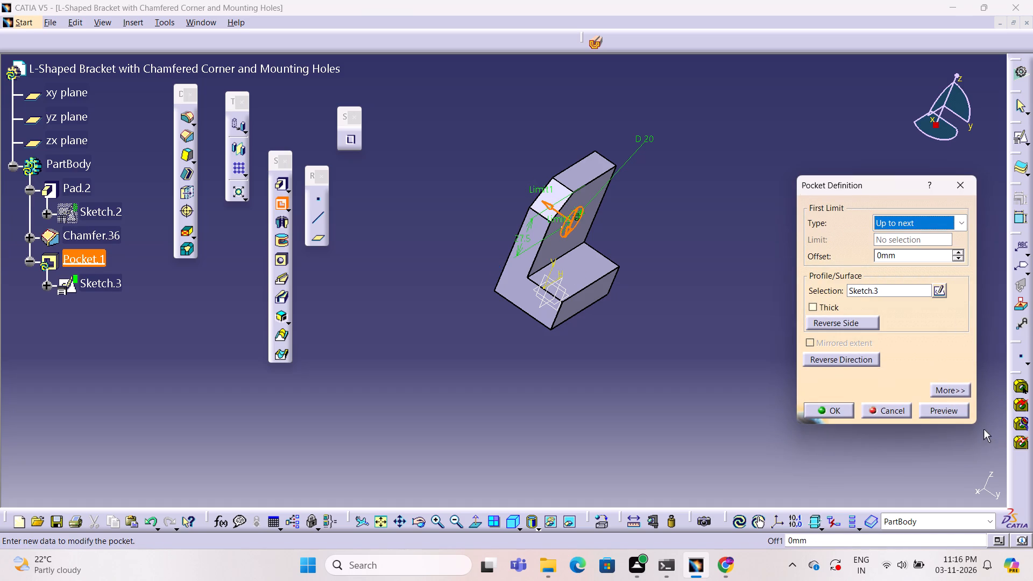
left_click(956, 410)
left_click(825, 408)
left_click(699, 344)
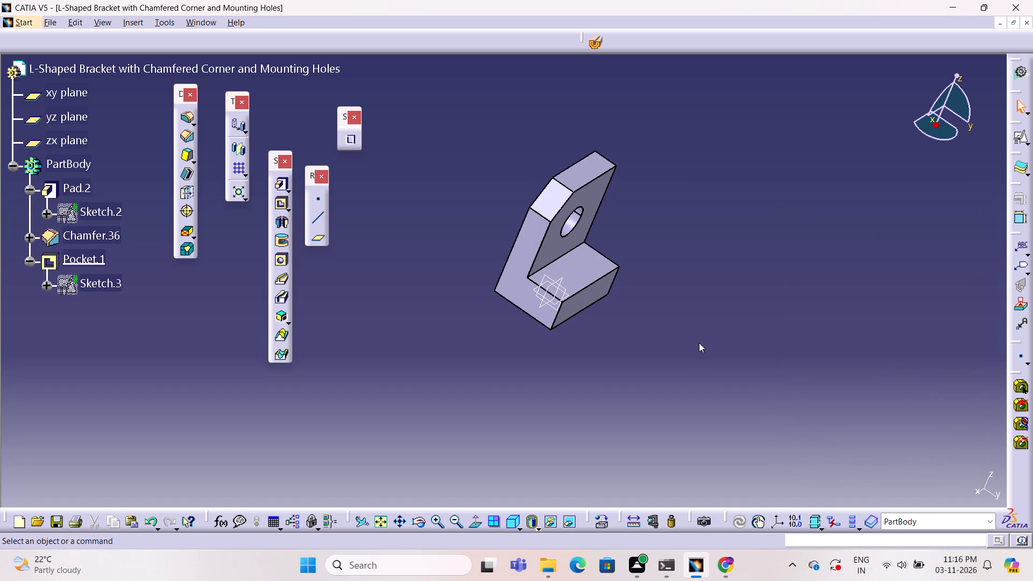
Open a positioned sketch on the top face of the bracket's base with the H and V directions reversed.
left_click(586, 277)
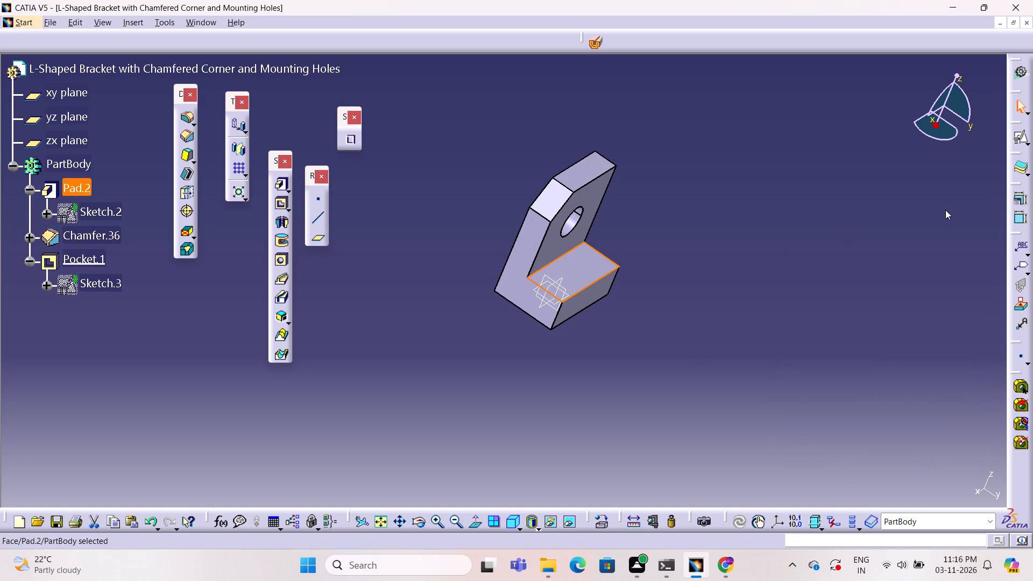
left_click(1020, 136)
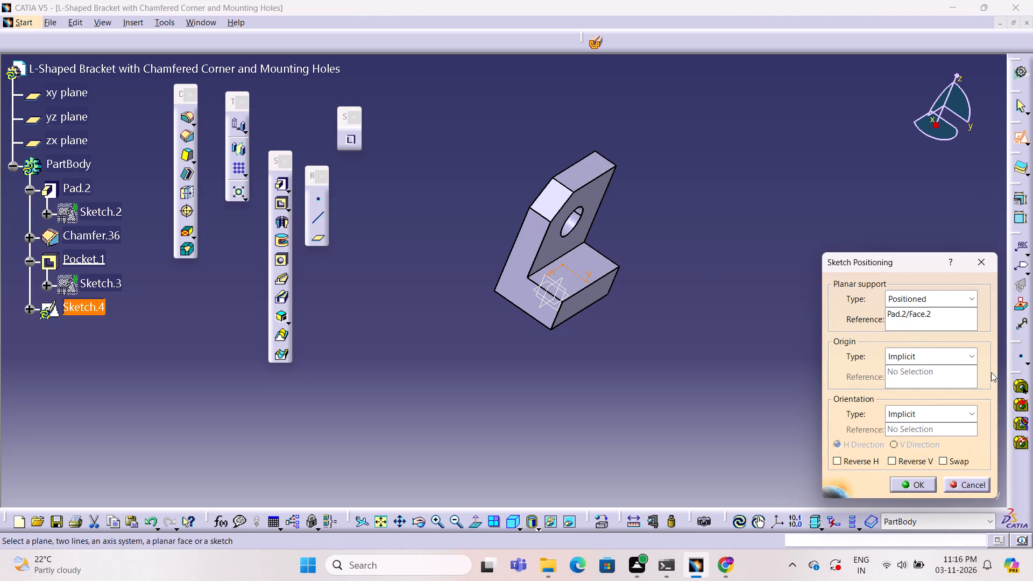
left_click(894, 461)
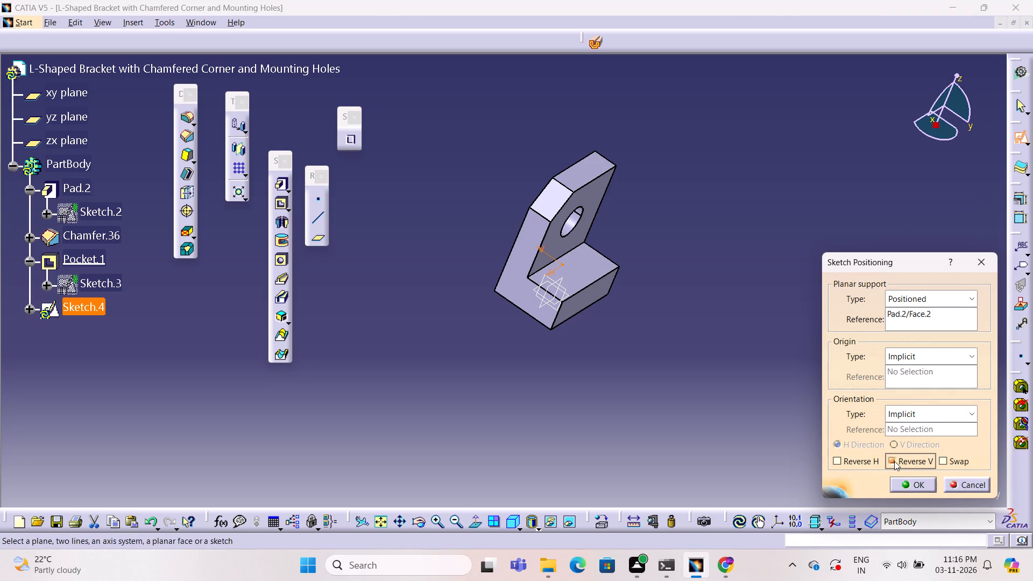
left_click(838, 462)
left_click(912, 483)
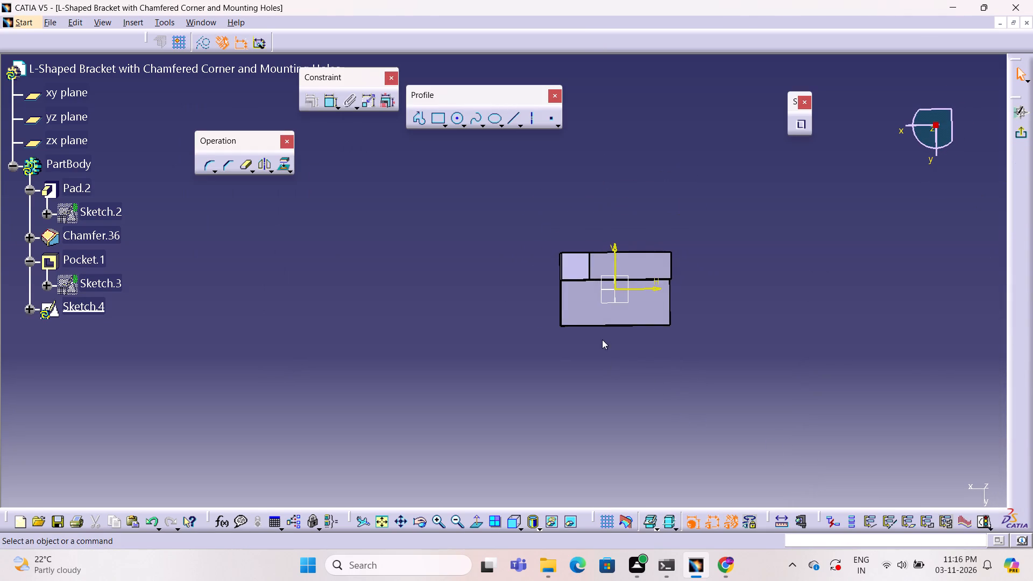
Draw a circle about 14 mm in diameter centred on the sketch origin.
left_click(457, 119)
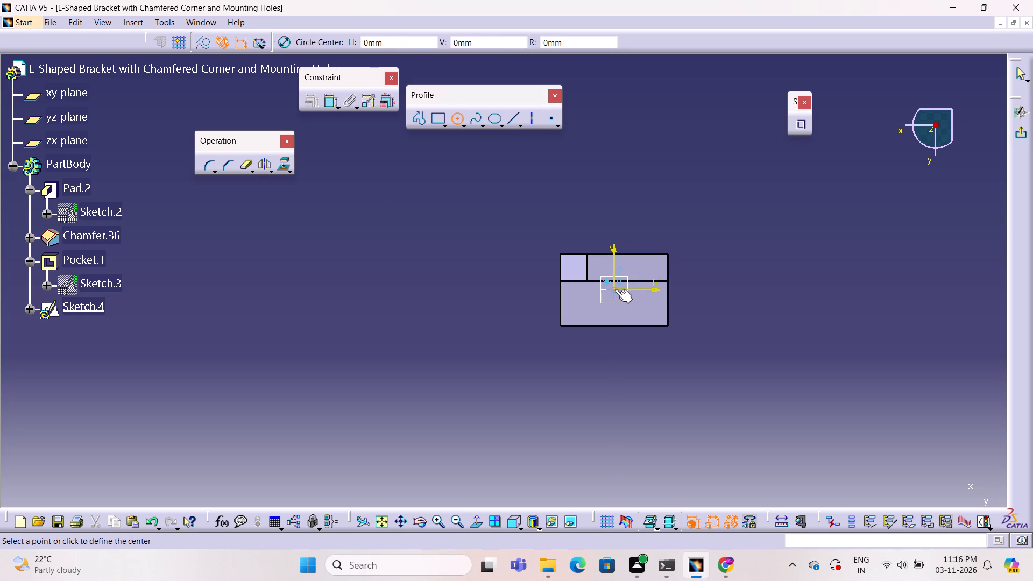
left_click(615, 289)
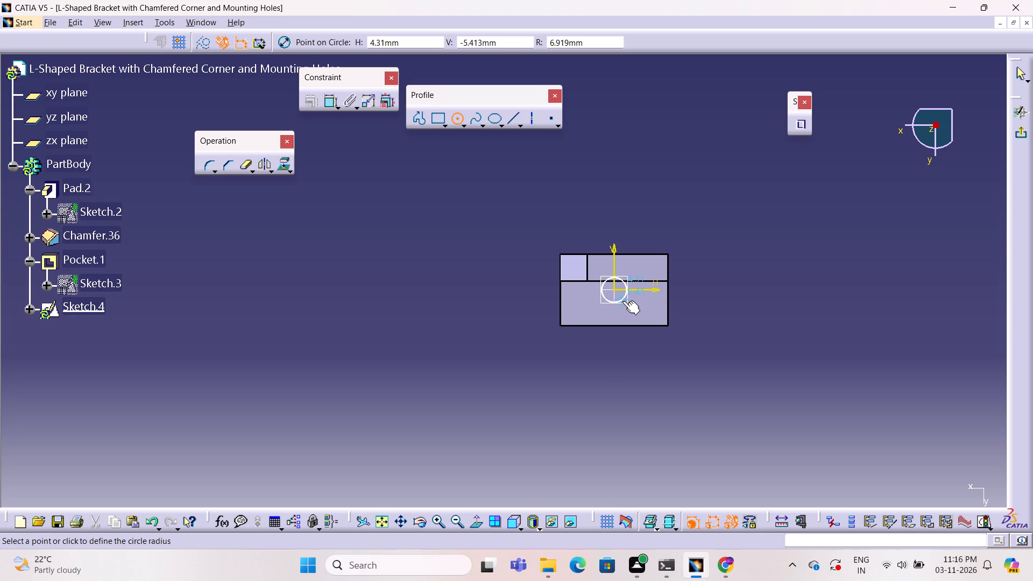
left_click(622, 301)
left_click(727, 295)
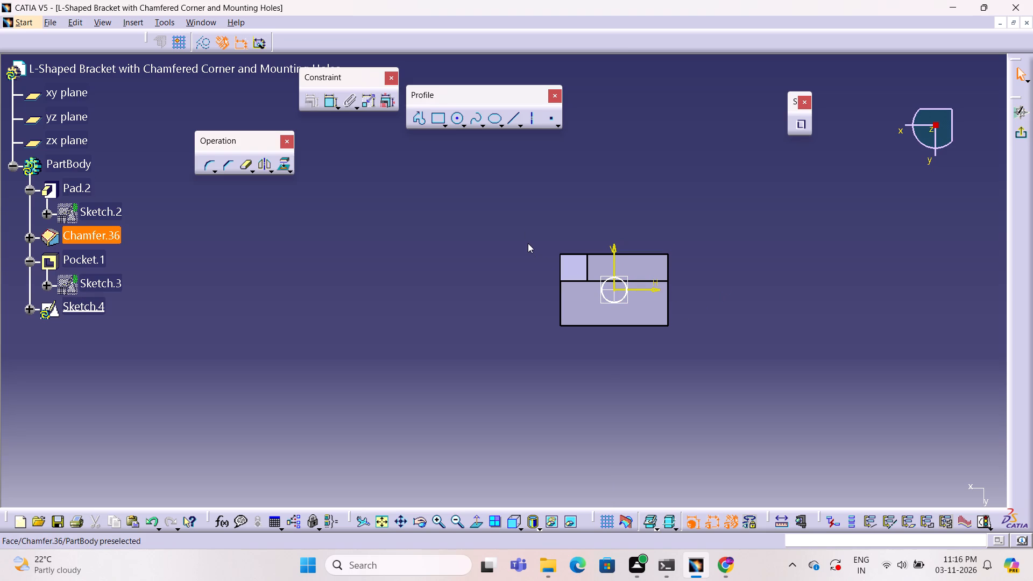
Dimension the new circle's diameter and set it to 10 mm.
left_click(330, 108)
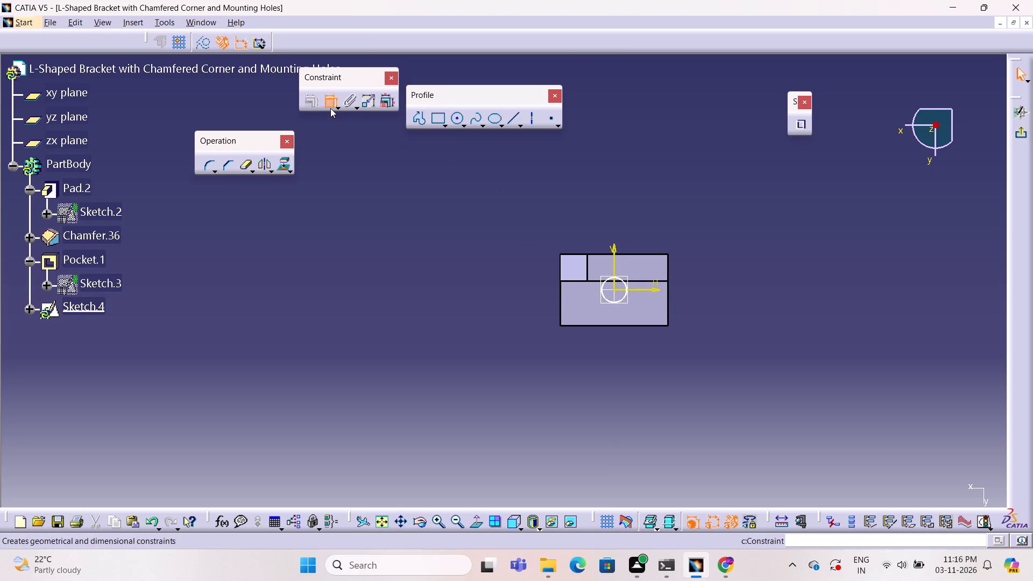
left_click(625, 288)
left_click(687, 272)
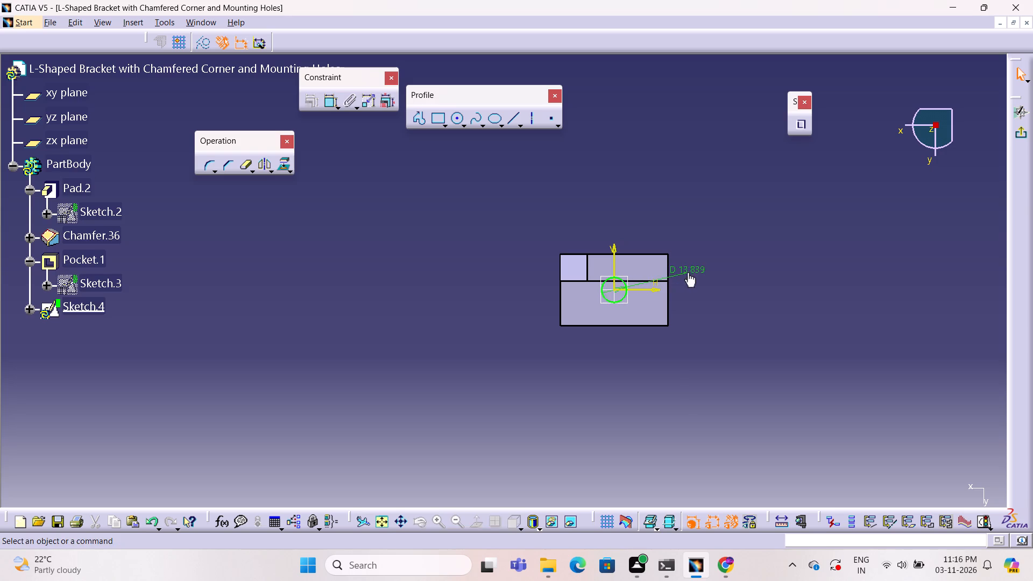
double_click(699, 268)
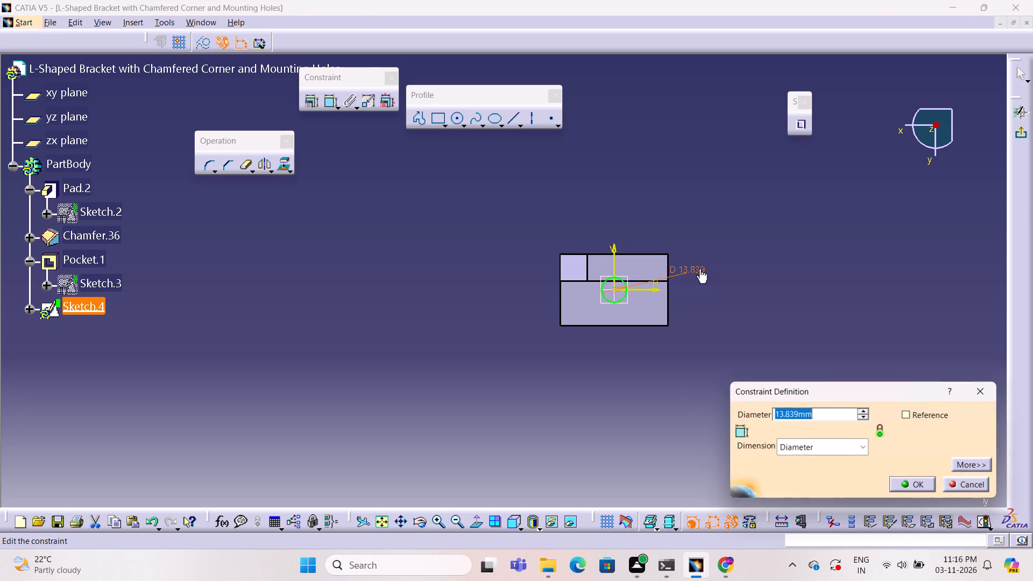
key("1")
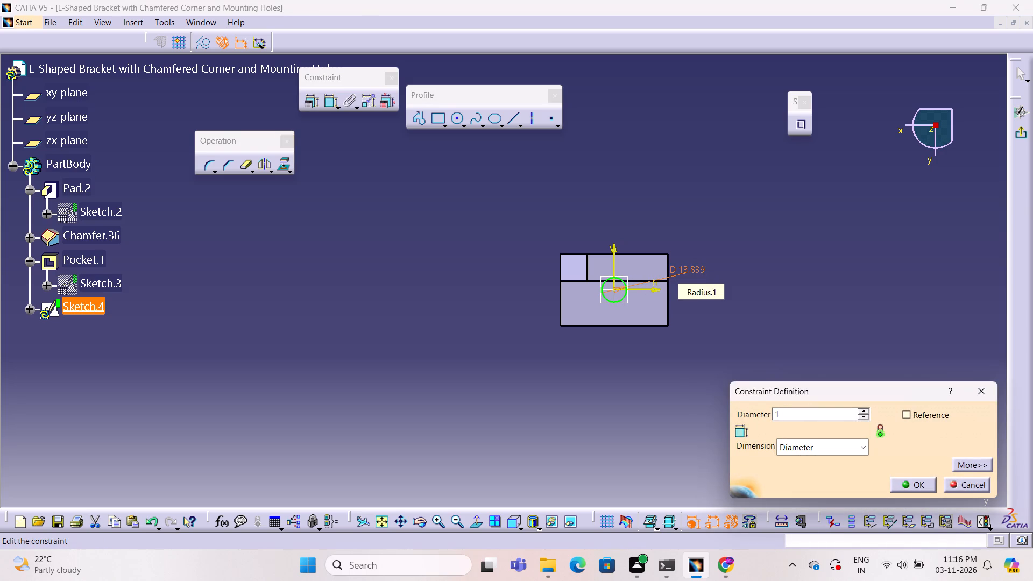
key("0")
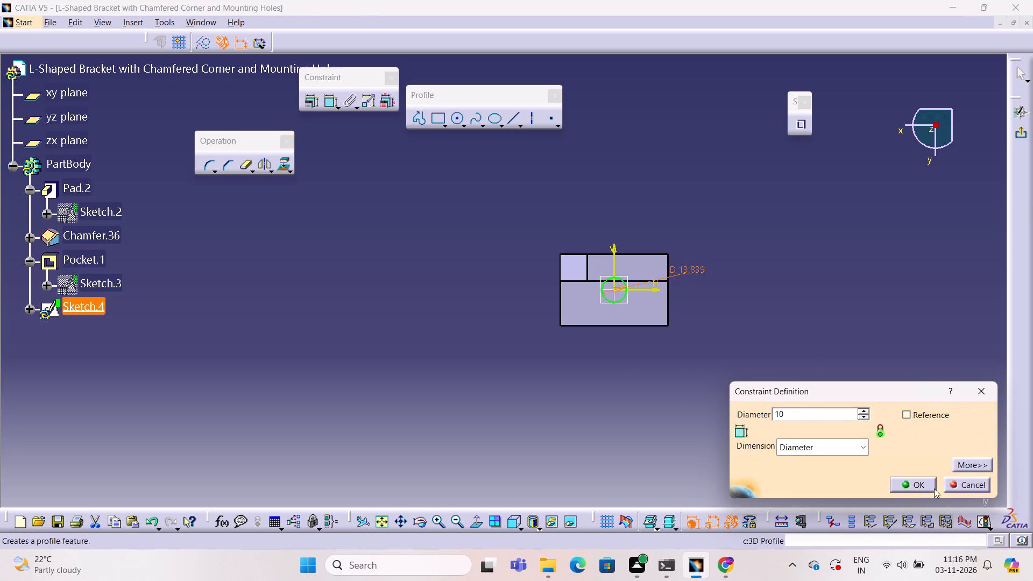
left_click(921, 488)
left_click(746, 445)
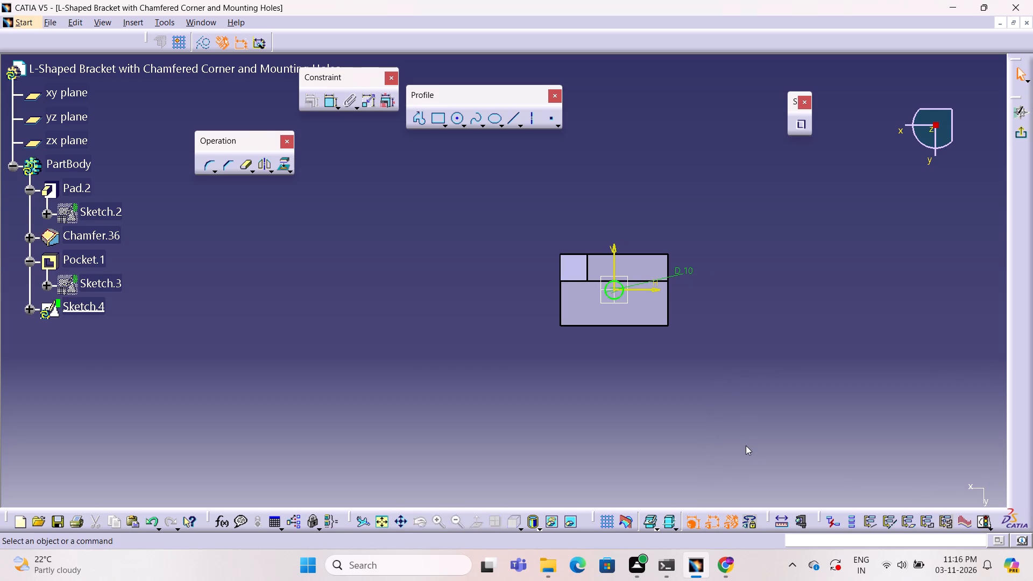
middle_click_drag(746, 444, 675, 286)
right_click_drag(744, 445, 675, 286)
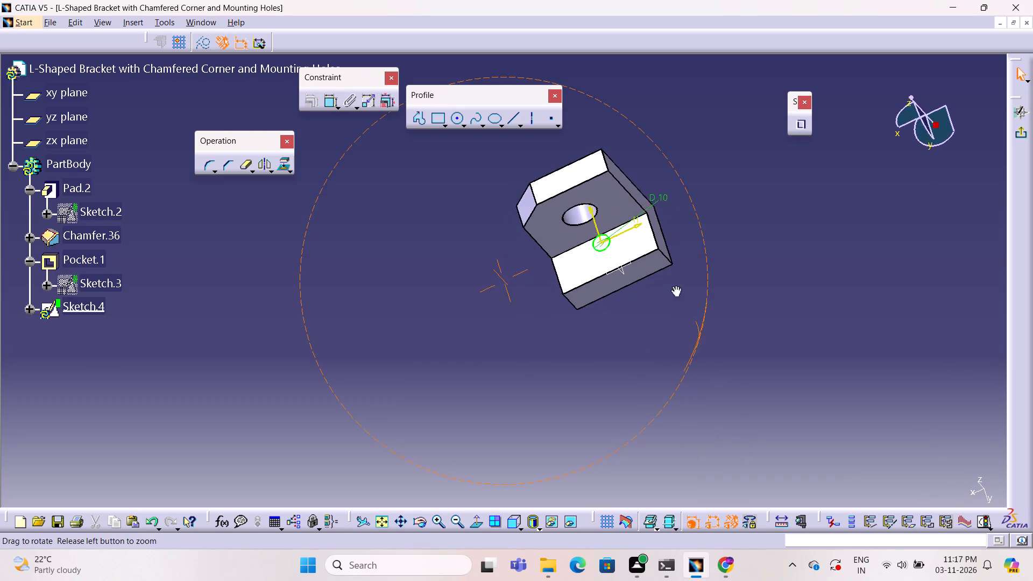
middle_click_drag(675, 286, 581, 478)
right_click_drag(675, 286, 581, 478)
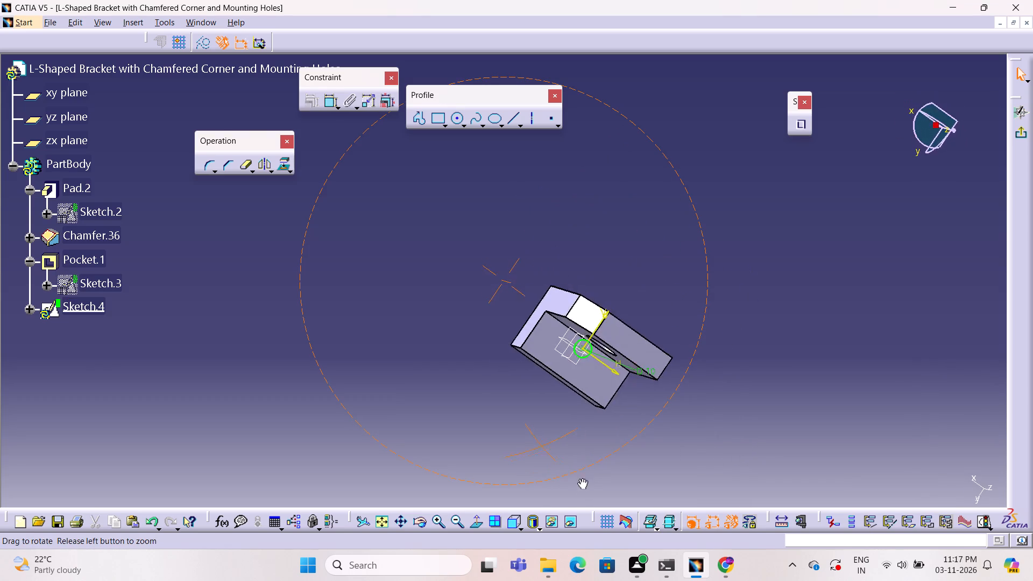
Delete the 10 mm circle centred on the sketch origin on the base's top face.
middle_click_drag(581, 478, 604, 449)
right_click_drag(581, 478, 604, 449)
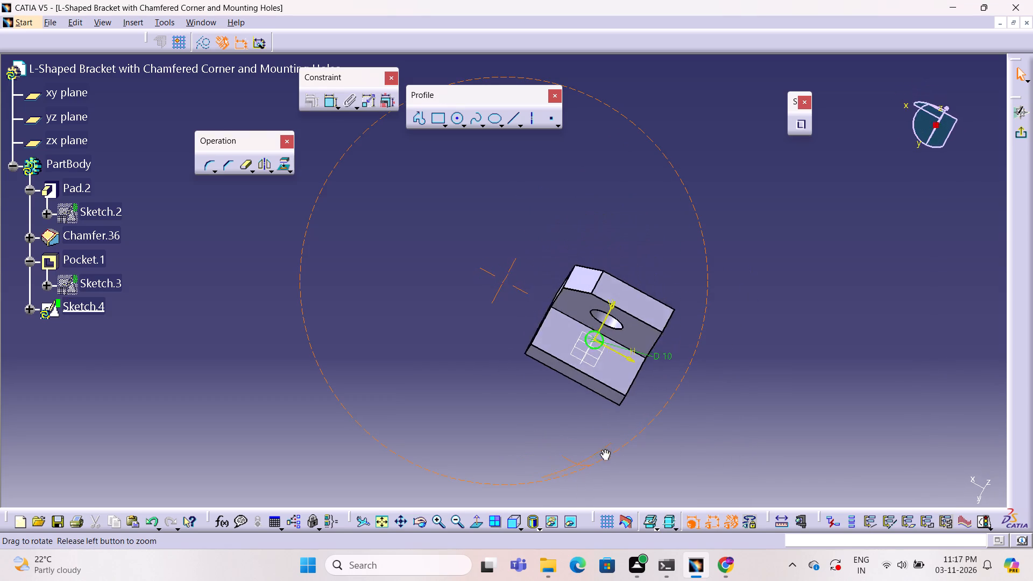
right_click_drag(604, 449, 600, 454)
middle_click_drag(604, 449, 600, 454)
left_click(680, 391)
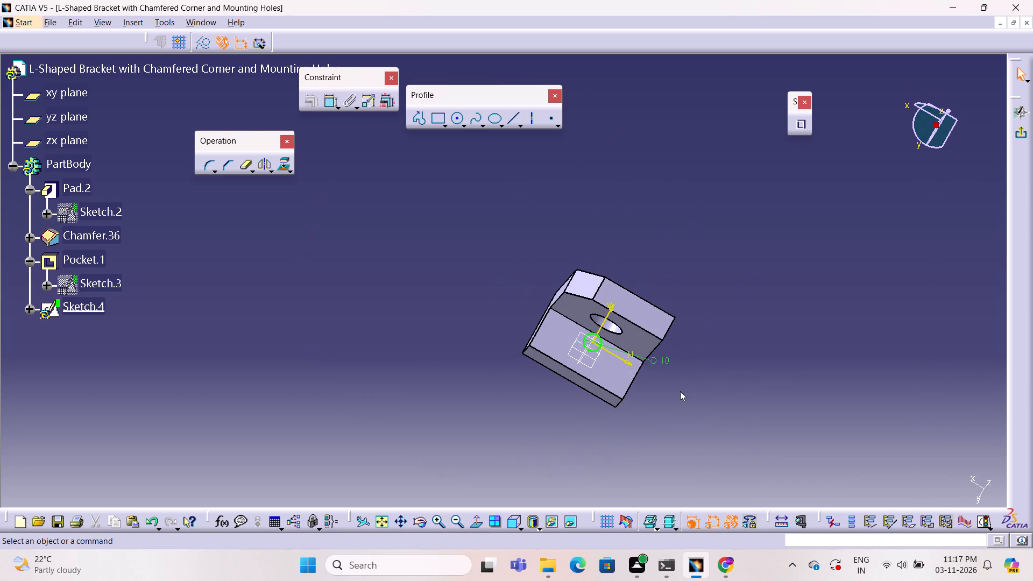
left_click(592, 350)
left_click(465, 416)
middle_click_drag(468, 414, 468, 415)
right_click_drag(468, 415, 568, 357, "ctrl")
middle_click_drag(468, 415, 568, 357)
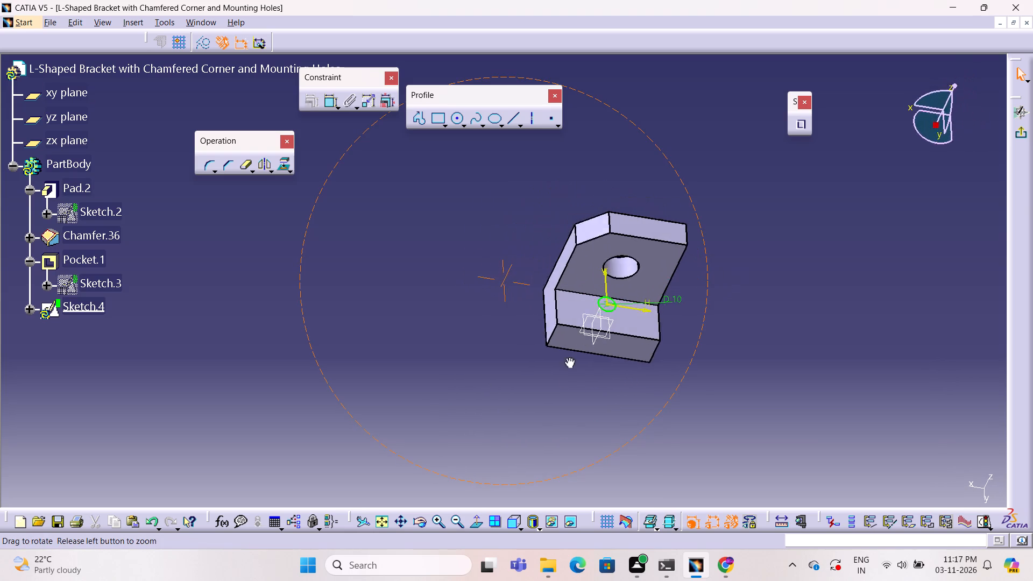
middle_click_drag(568, 357, 554, 406)
right_click_drag(568, 357, 554, 406, "ctrl")
middle_click(554, 406, "ctrl")
left_click(609, 317)
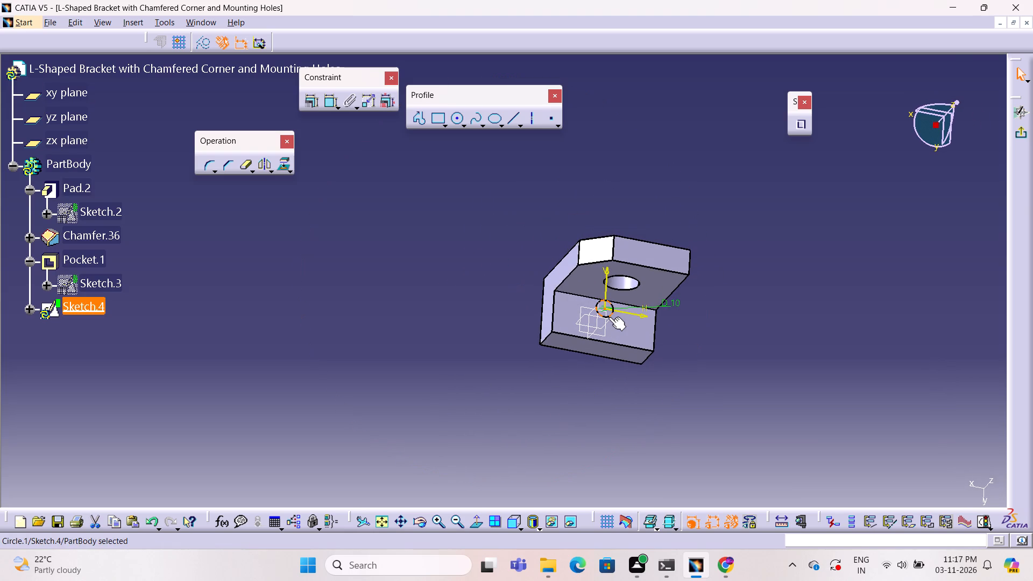
key("Delete")
Draw a circle about 9 mm in diameter centred on the V axis, between the sketch origin and the base's outer edge.
middle_click_drag(741, 307, 645, 318, "ctrl")
right_click_drag(739, 307, 645, 318, "ctrl")
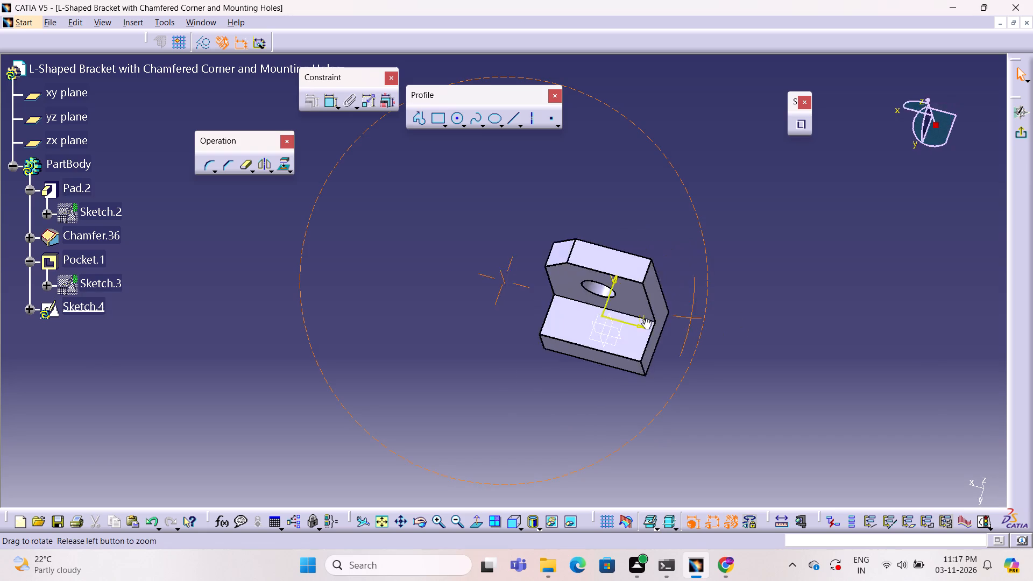
middle_click_drag(645, 318, 700, 324, "ctrl")
right_click_drag(645, 318, 700, 324, "ctrl")
left_click(456, 123)
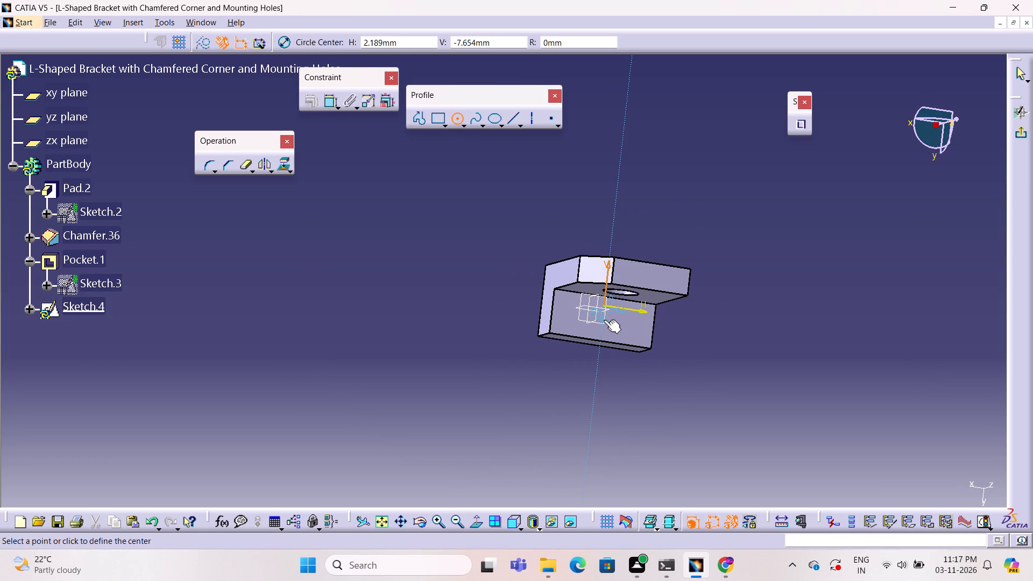
left_click(604, 320)
left_click(609, 325)
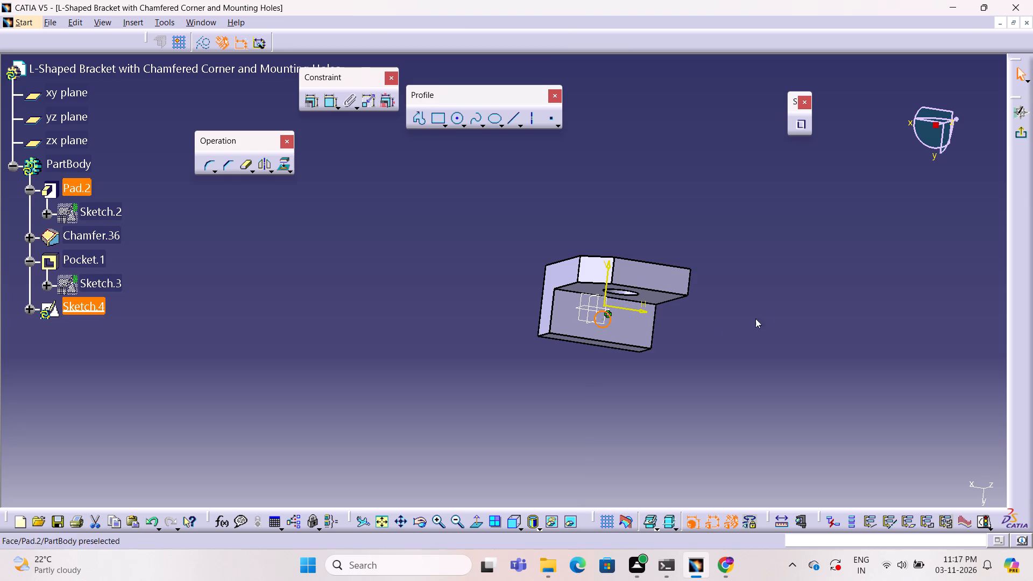
left_click(763, 316)
key("Escape")
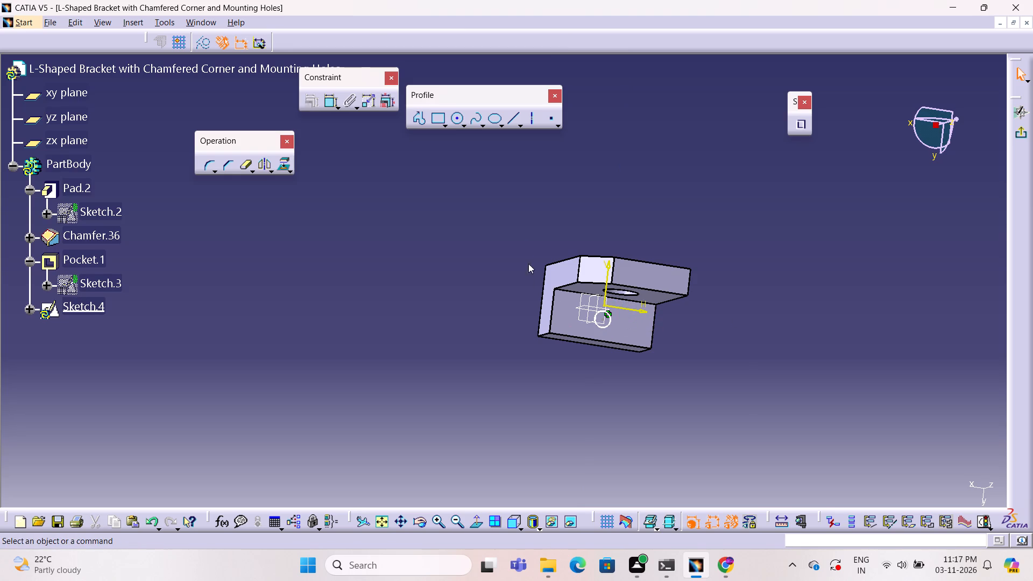
Dimension the new circle's diameter and set it to 10 mm.
left_click(330, 104)
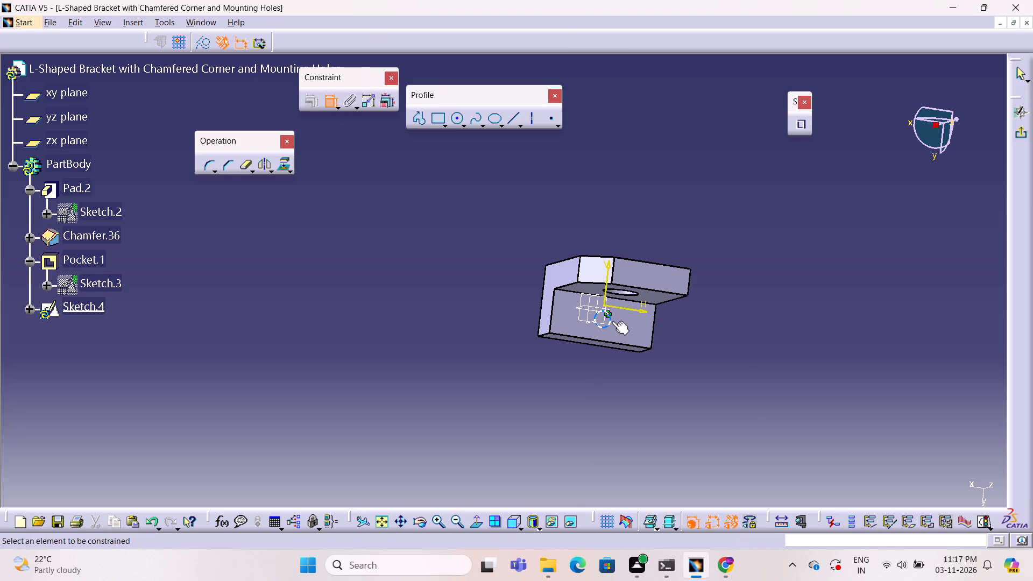
left_click(612, 321)
double_click(703, 319)
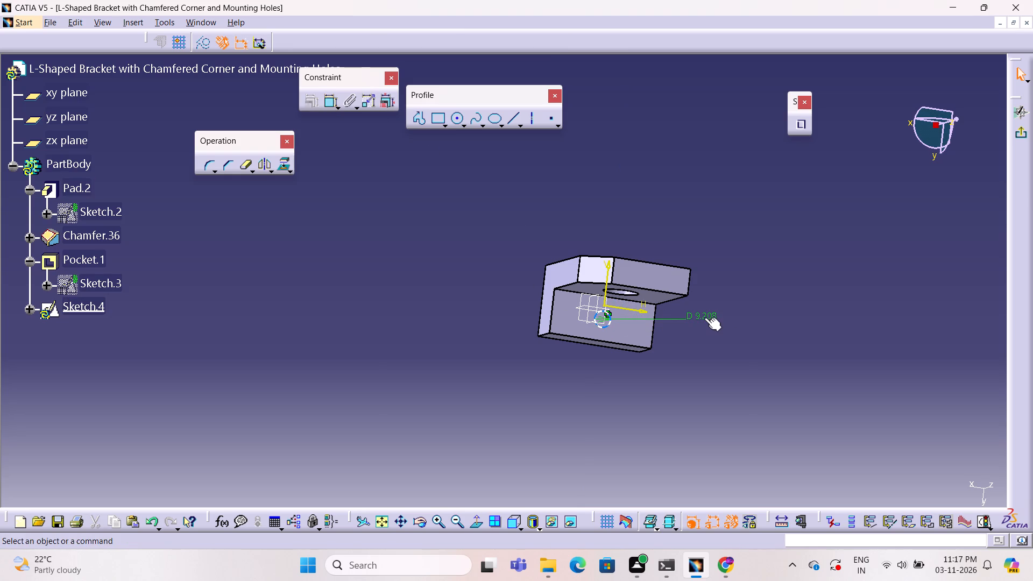
double_click(705, 316)
key("1")
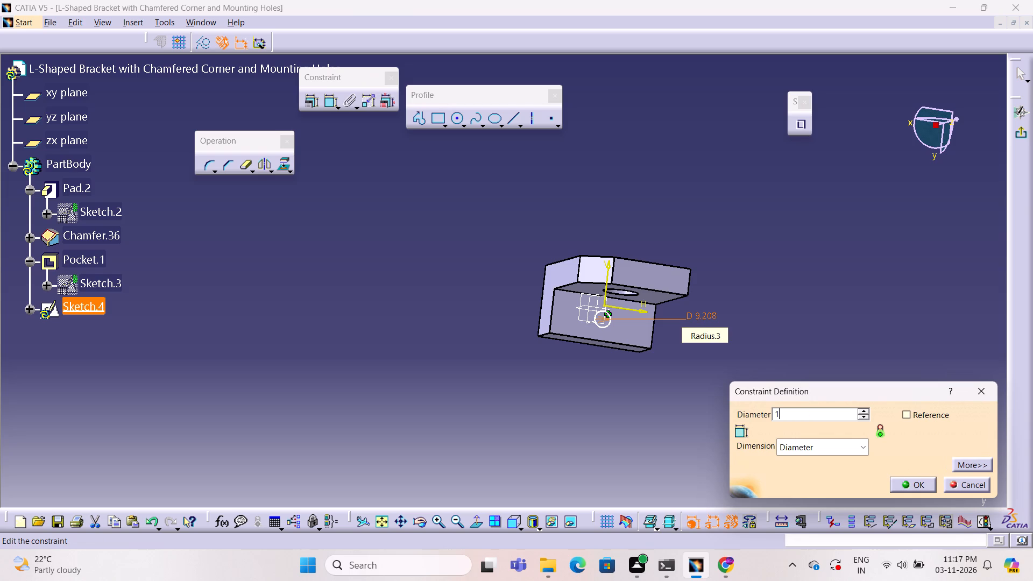
key("0")
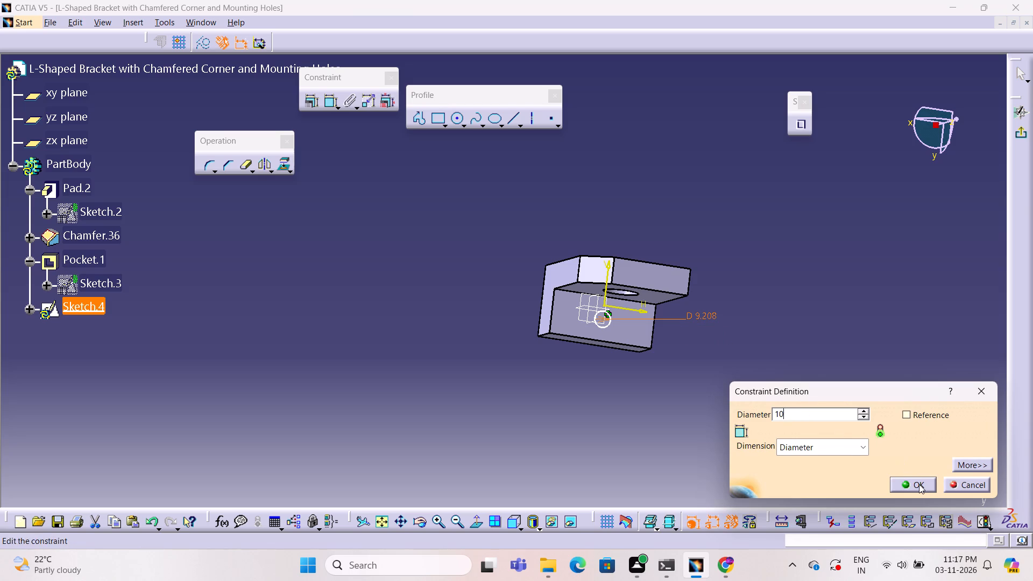
left_click(919, 484)
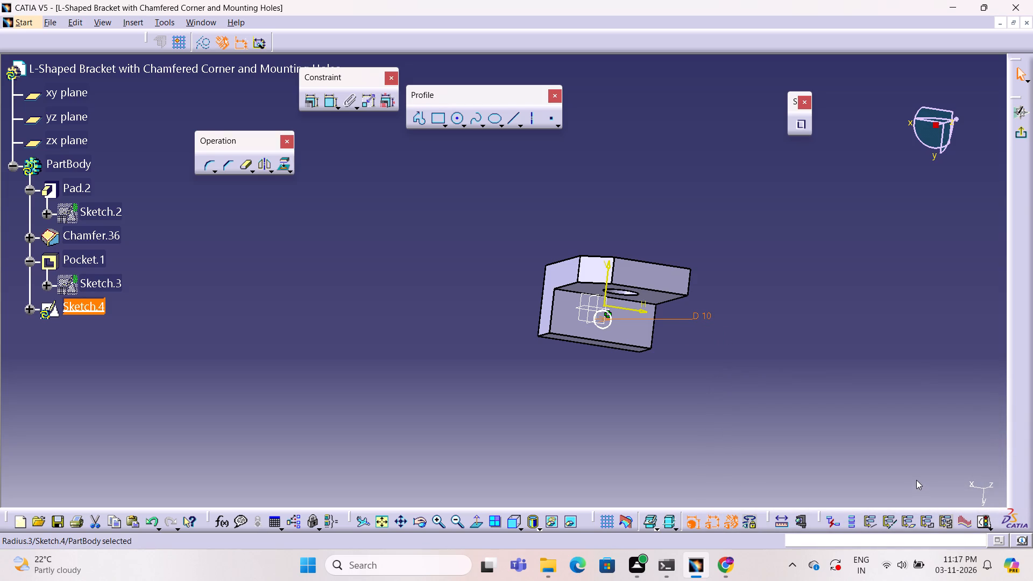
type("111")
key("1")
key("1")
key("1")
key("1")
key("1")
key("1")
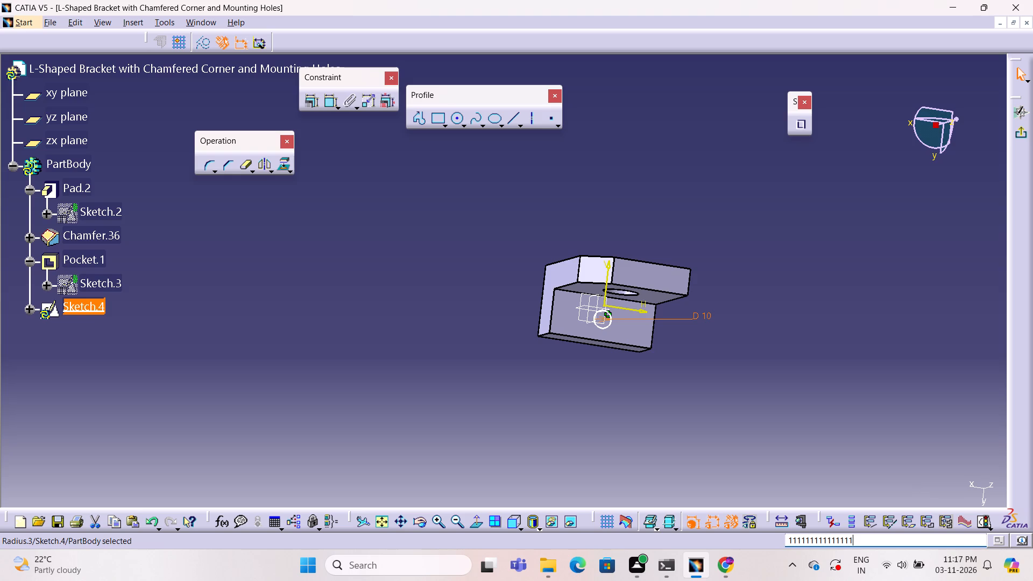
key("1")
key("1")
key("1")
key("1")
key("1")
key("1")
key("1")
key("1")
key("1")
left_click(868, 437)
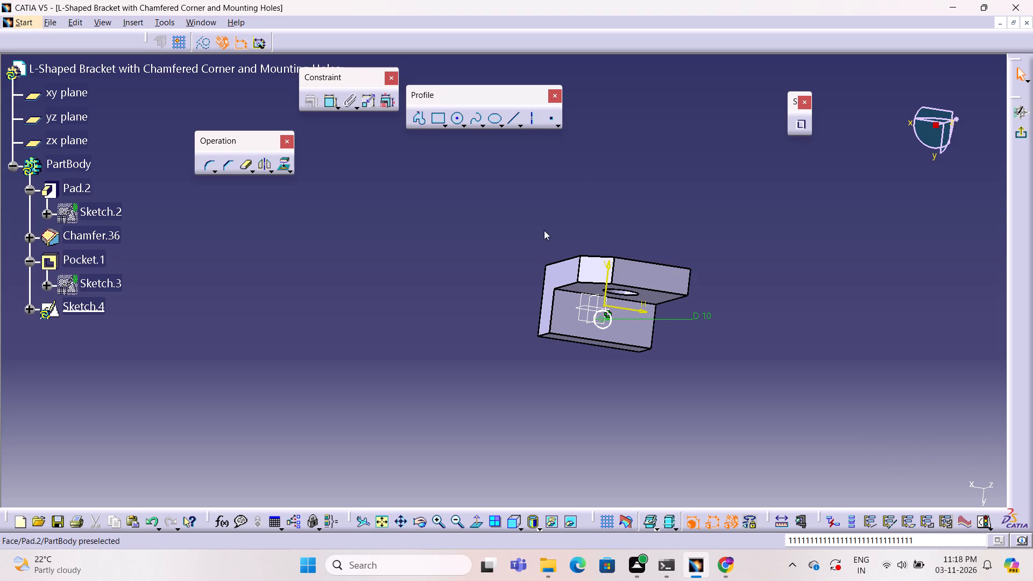
Measure the distance between the outer edge of the base's top face and its inner edge at the upright wall.
left_click(785, 521)
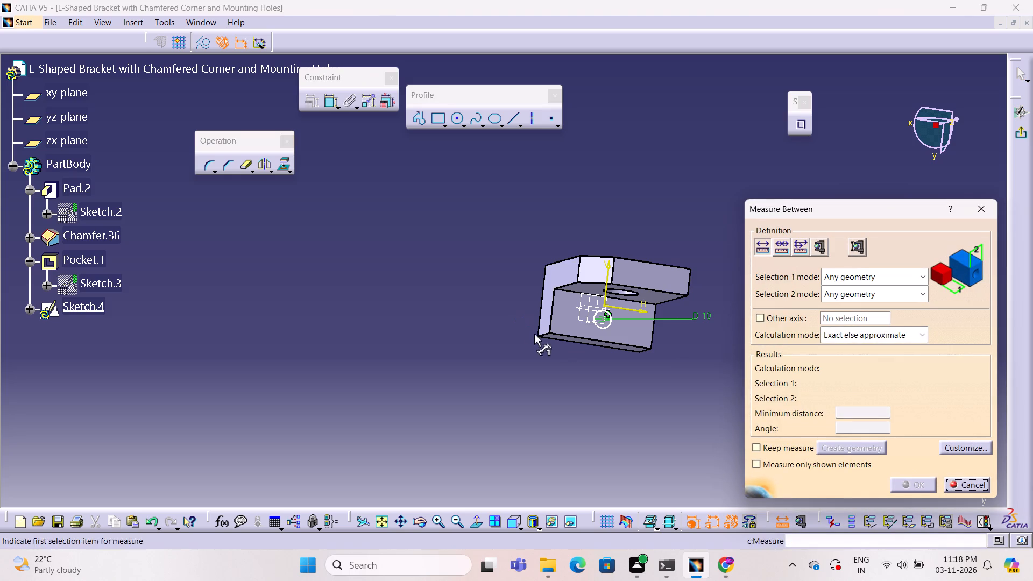
left_click(579, 339)
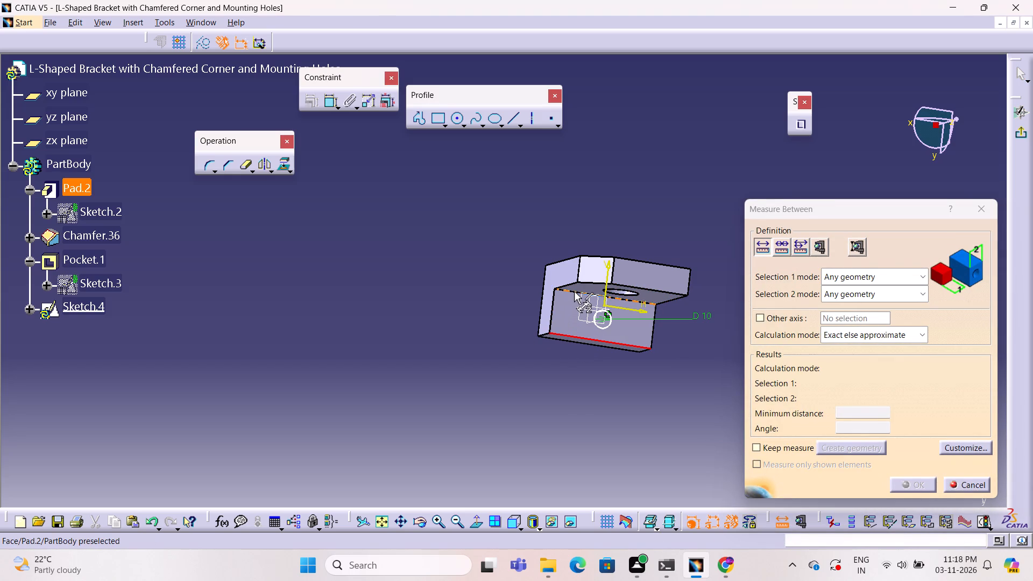
left_click(574, 292)
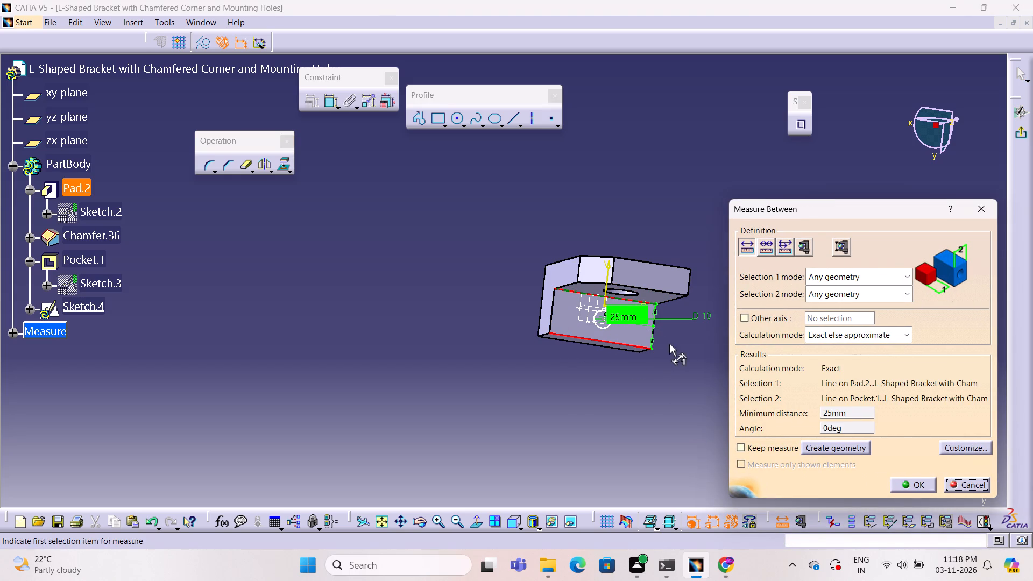
left_click(978, 215)
left_click(836, 330)
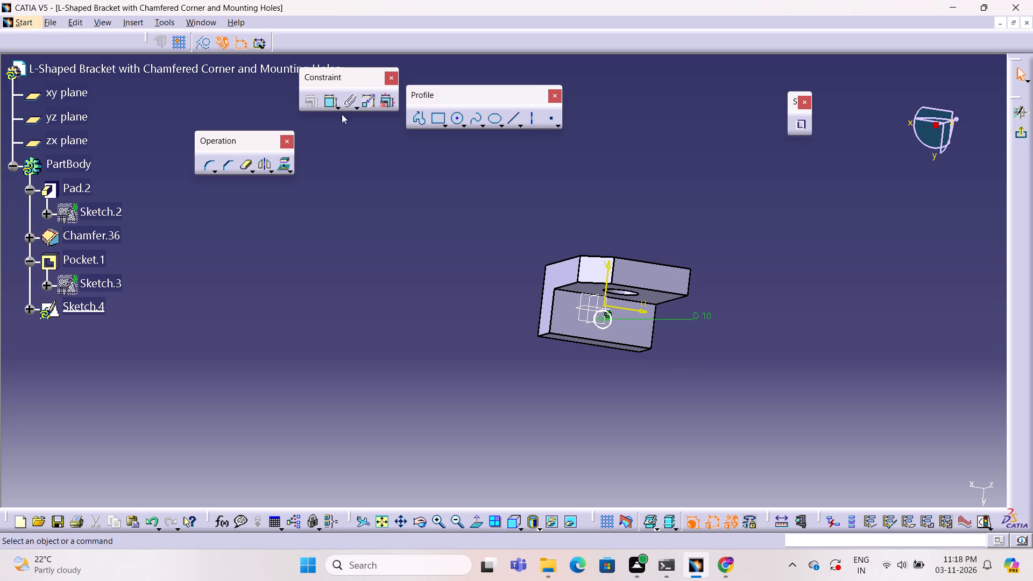
Dimension the circle's distance from the base's outer edge and set it to 25/2 mm.
left_click(331, 101)
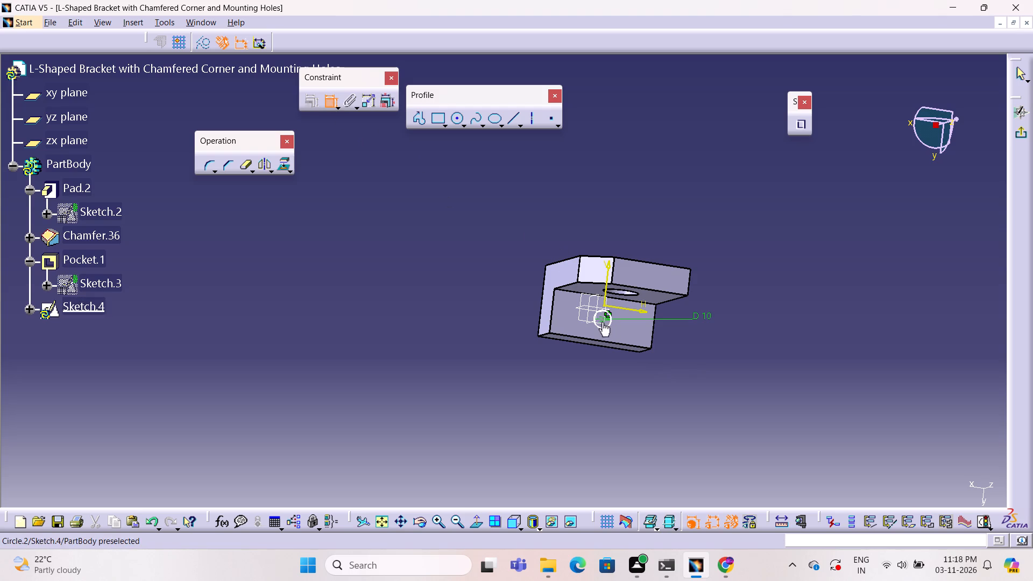
left_click(603, 317)
left_click(603, 339)
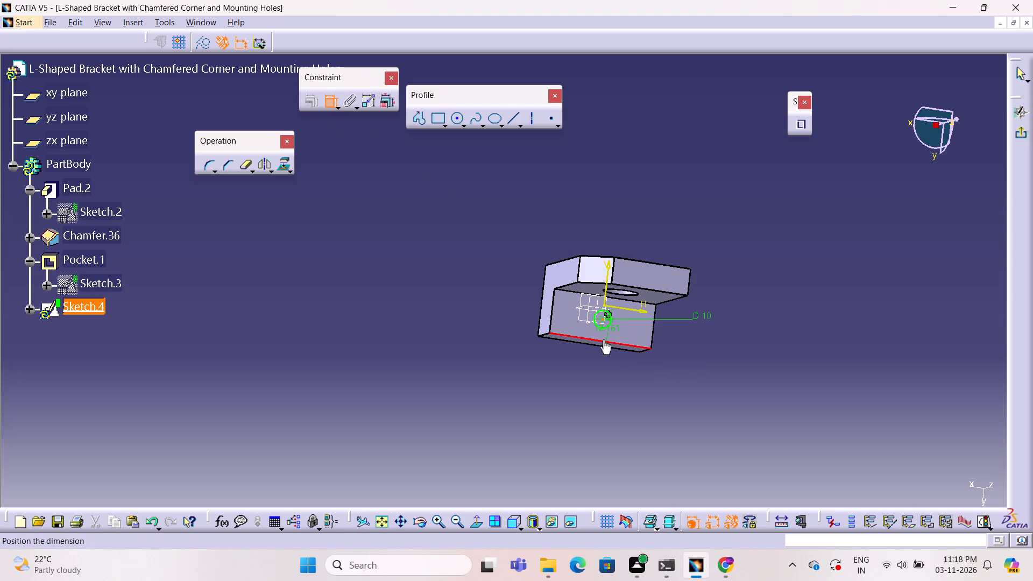
left_click(627, 338)
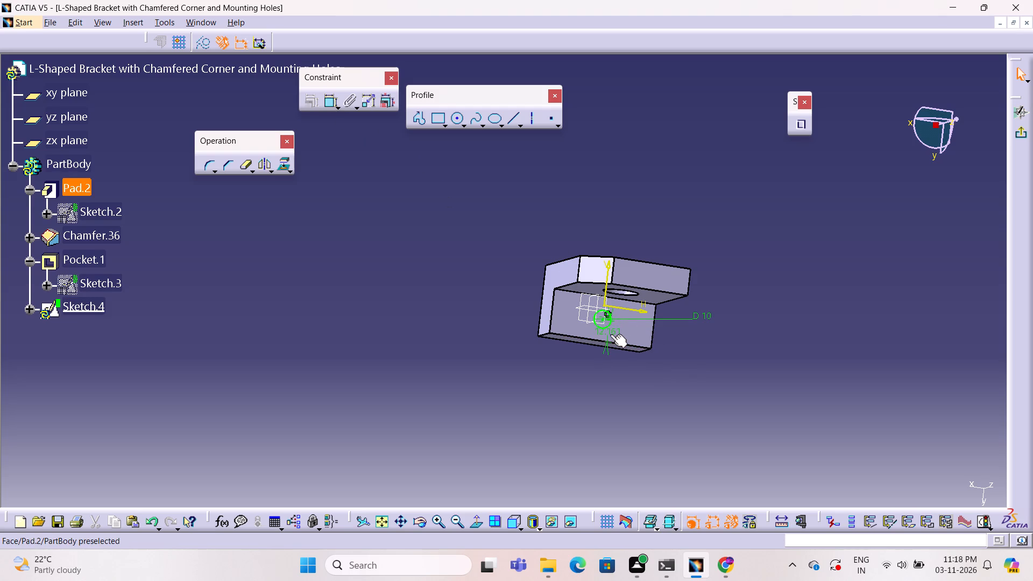
triple_click(610, 334)
double_click(823, 434)
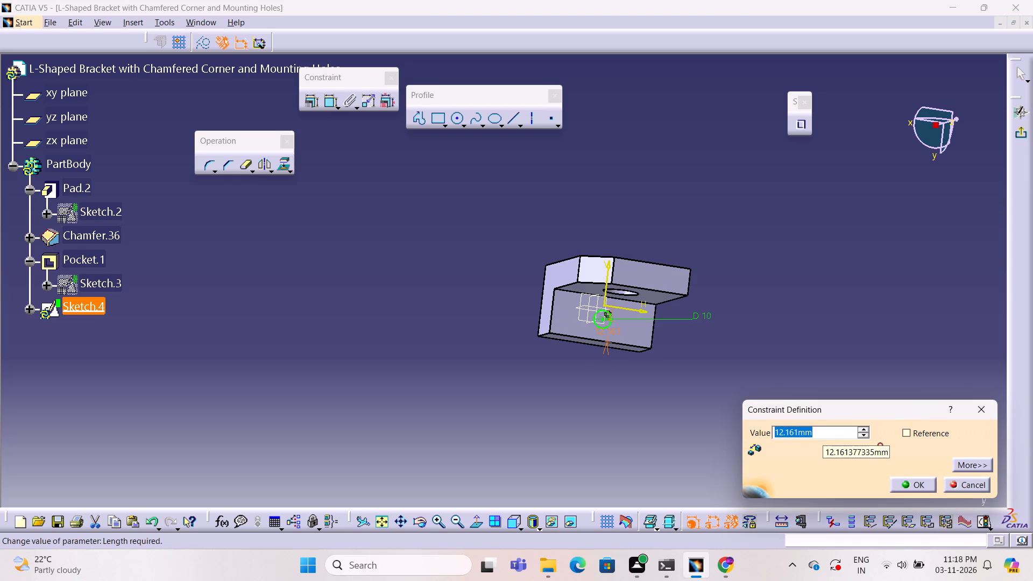
type("25")
key("slash")
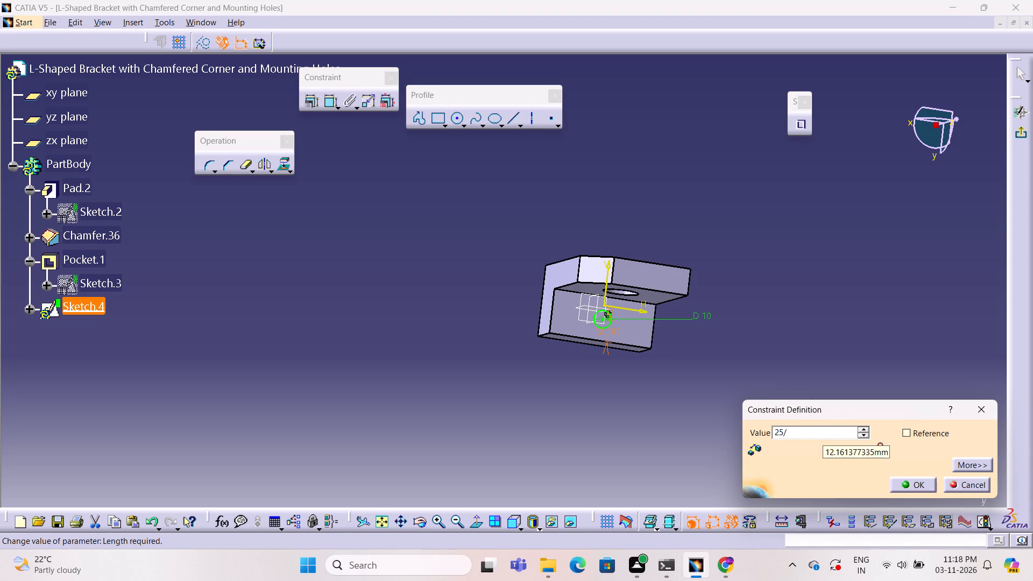
key("2")
key("Return")
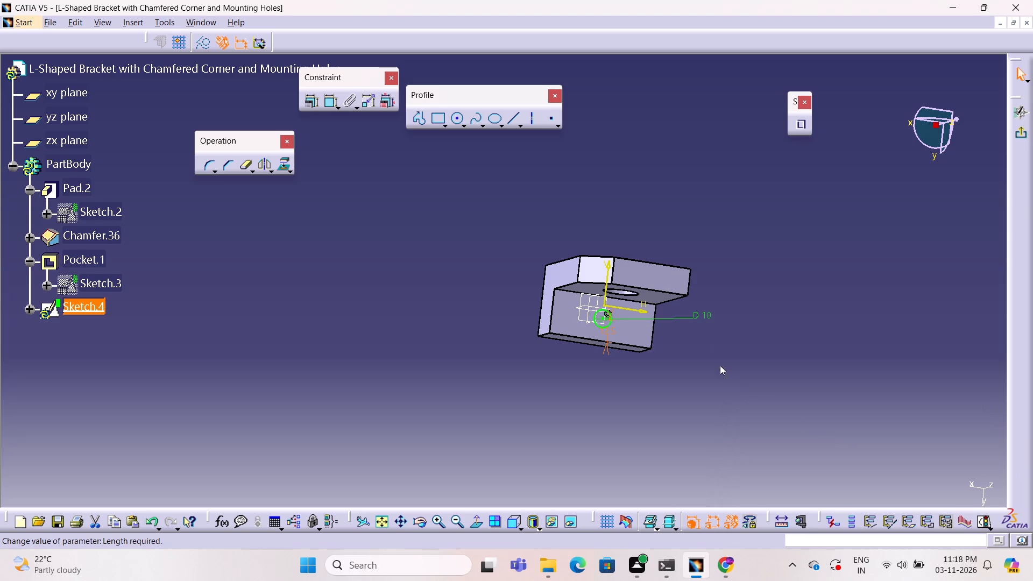
left_click(712, 351)
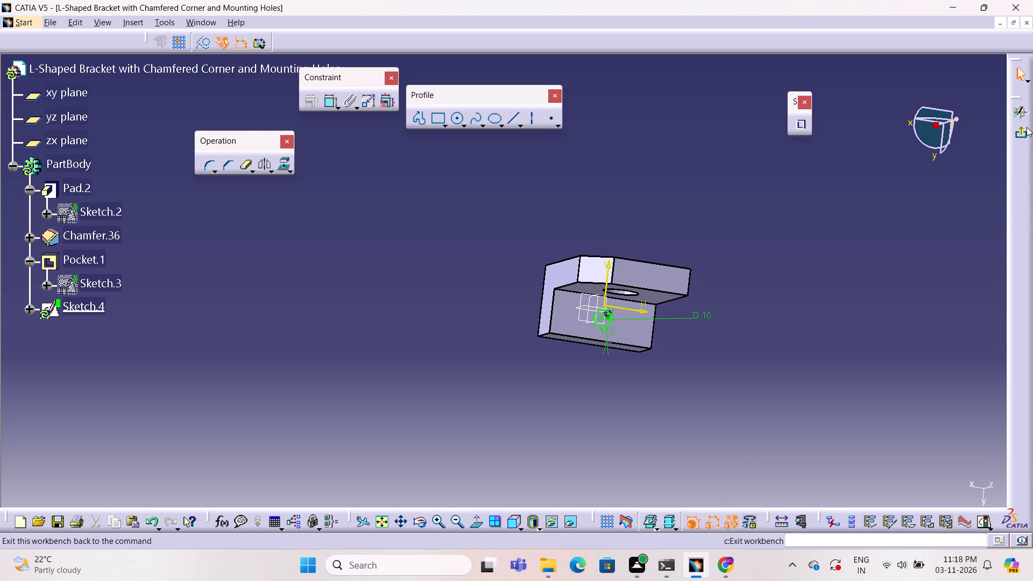
Exit the sketch and cut the 10 mm circle through the base with an Up to next pocket.
left_click(1027, 138)
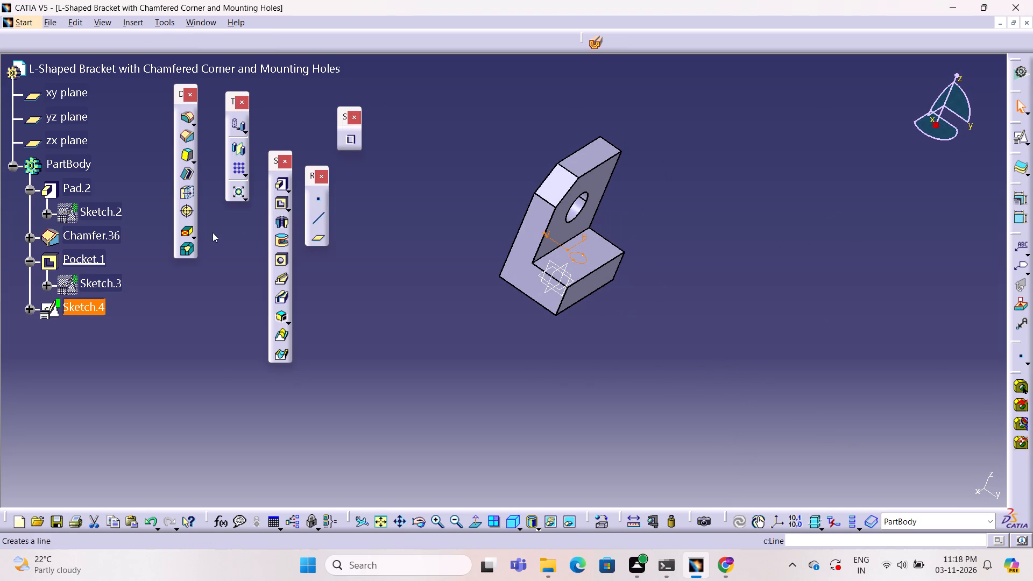
left_click(277, 206)
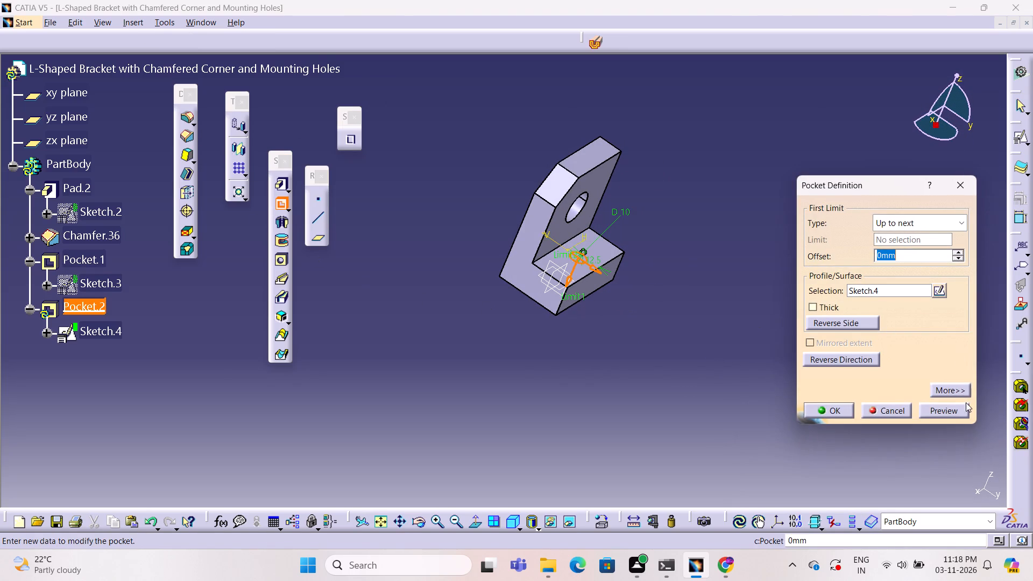
left_click(962, 405)
left_click(838, 413)
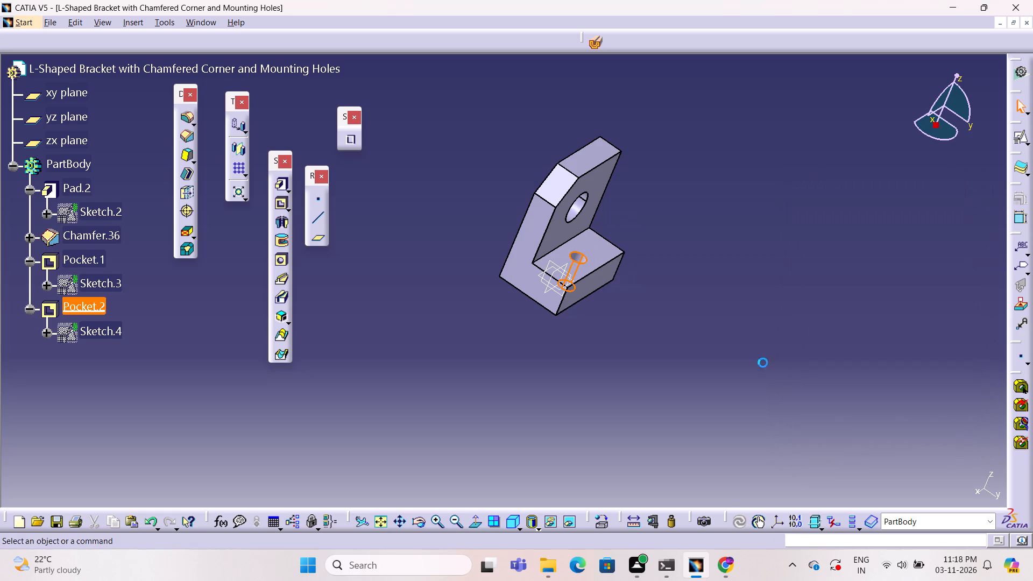
left_click(763, 363)
Examine the bracket and both mounting holes from several angles.
middle_click_drag(761, 342, 756, 344)
right_click_drag(758, 344, 732, 295)
middle_click_drag(748, 344, 651, 380)
middle_click_drag(625, 414, 645, 380)
middle_click_drag(652, 371, 659, 361)
right_click(732, 295)
middle_click_drag(780, 282, 689, 319)
right_click_drag(780, 282, 689, 319)
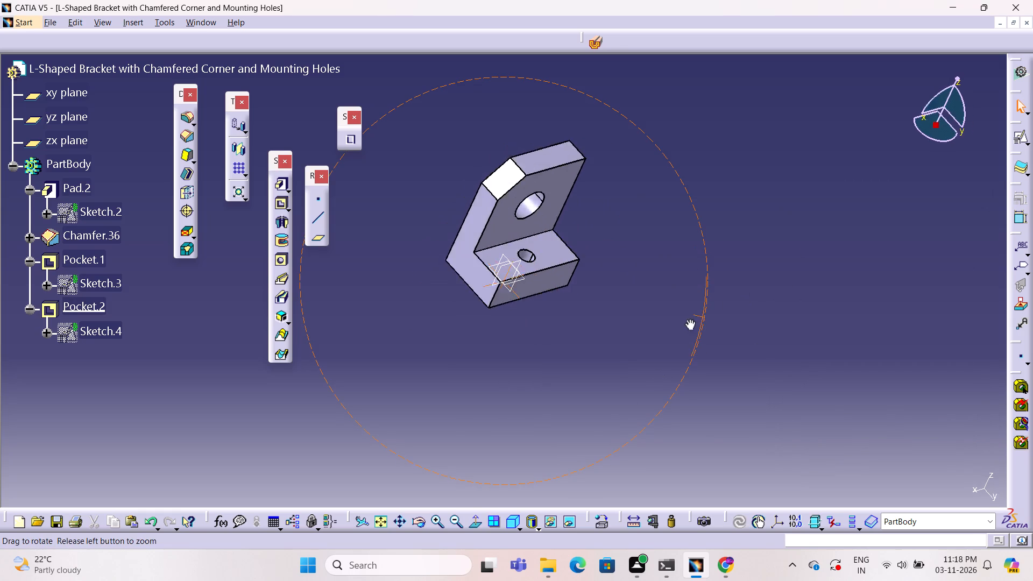
middle_click_drag(689, 319, 615, 400)
right_click_drag(689, 319, 615, 400)
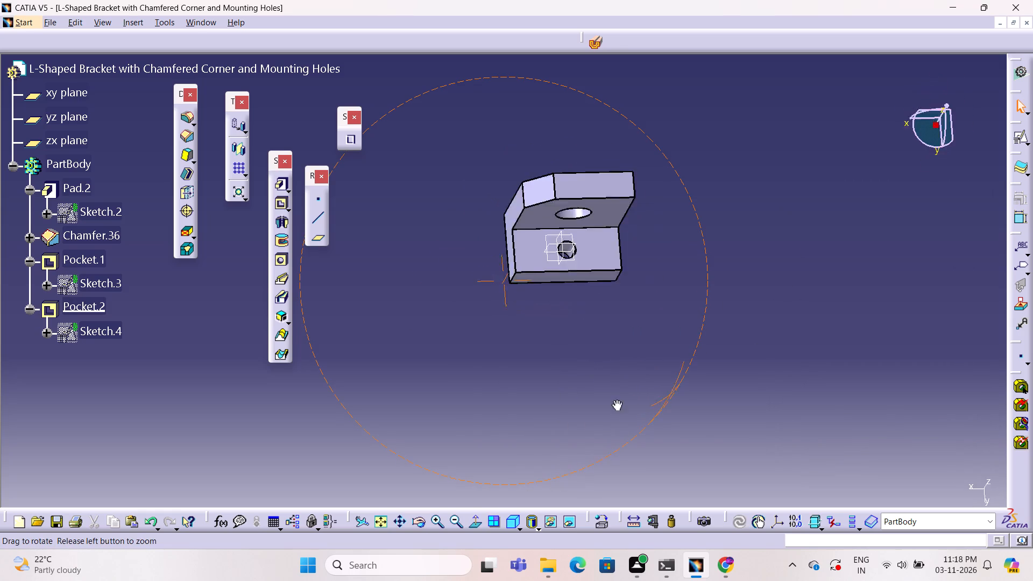
middle_click_drag(615, 400, 568, 314)
right_click_drag(615, 400, 547, 424)
middle_click_drag(565, 310, 556, 303)
middle_click_drag(551, 311, 547, 424)
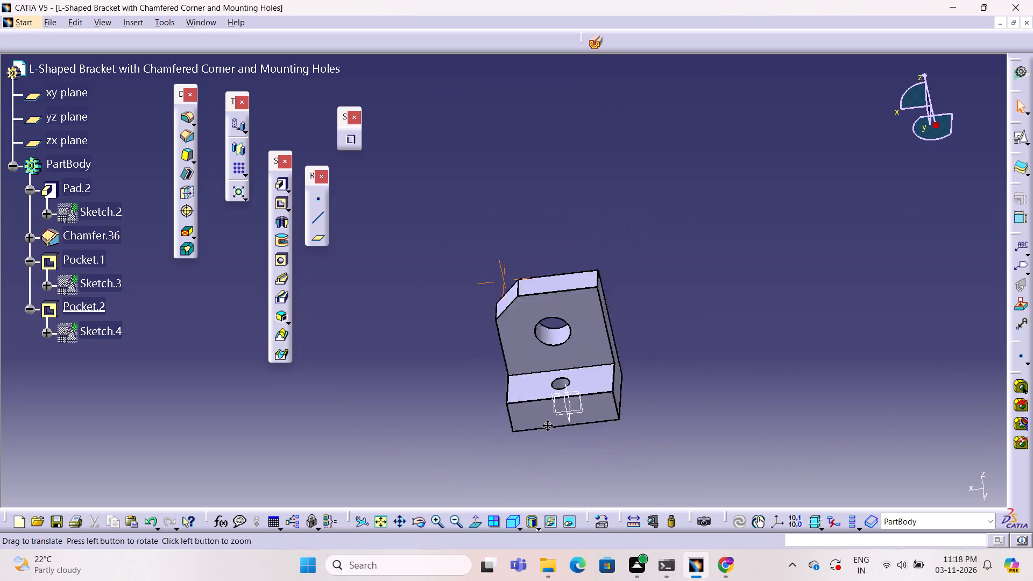
right_click_drag(547, 424, 600, 246)
middle_click_drag(547, 424, 600, 246)
right_click(600, 246)
middle_click_drag(604, 260, 552, 428)
right_click_drag(604, 261, 552, 428)
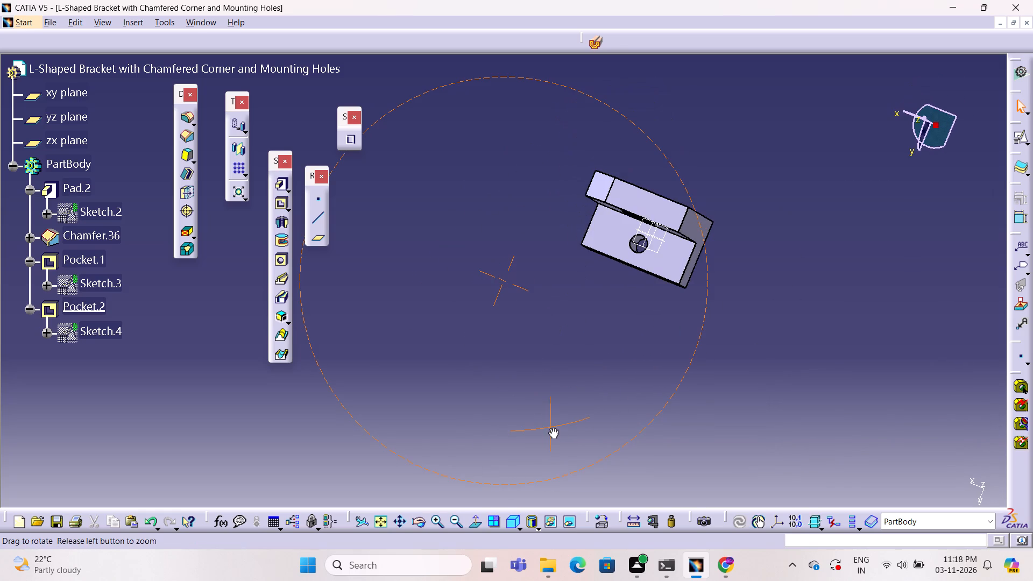
right_click_drag(552, 428, 597, 393)
middle_click_drag(552, 428, 597, 393)
right_click(597, 393)
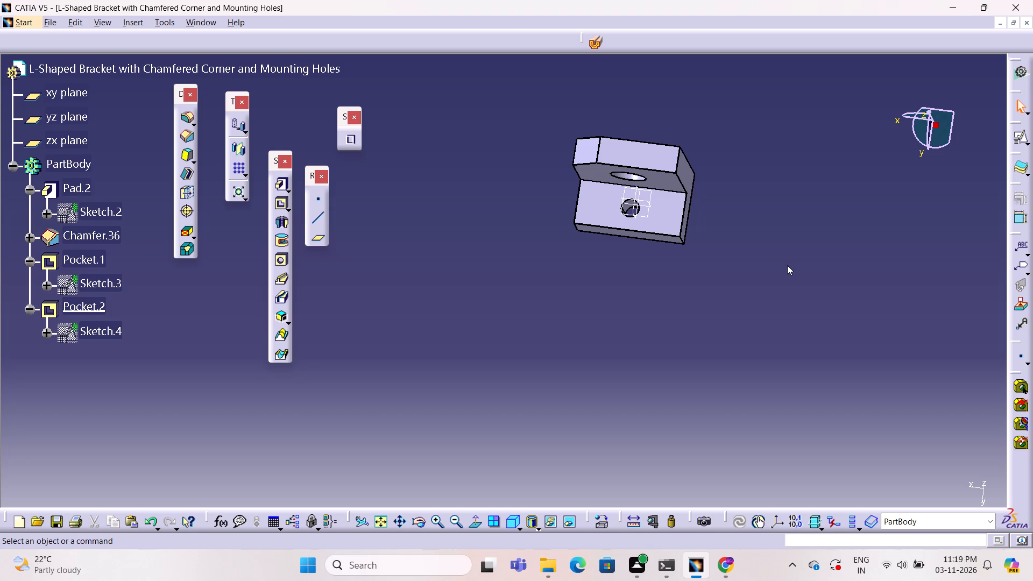
Start a positioned sketch on the outer end face of the bracket's base.
left_click(709, 246)
left_click(624, 234)
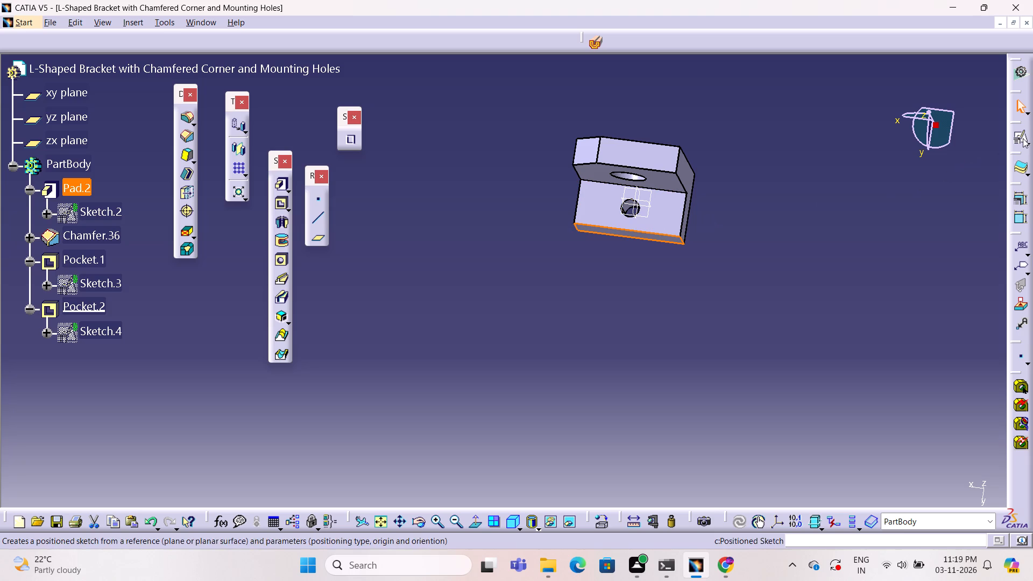
left_click(1021, 138)
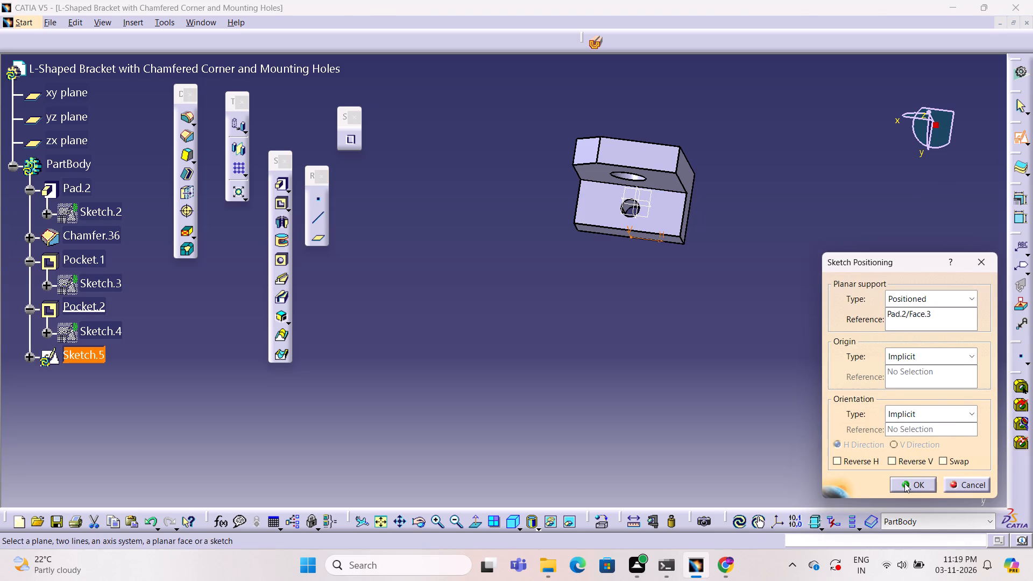
double_click(904, 483)
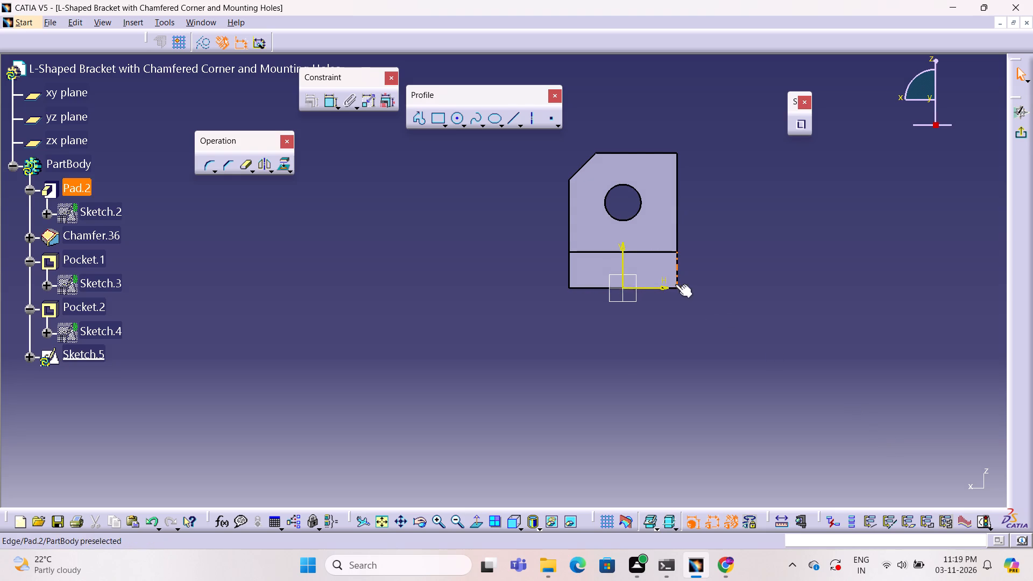
Draw a 40 mm horizontal line centred on the sketch origin along the bottom edge of the base's end face.
left_click(511, 118)
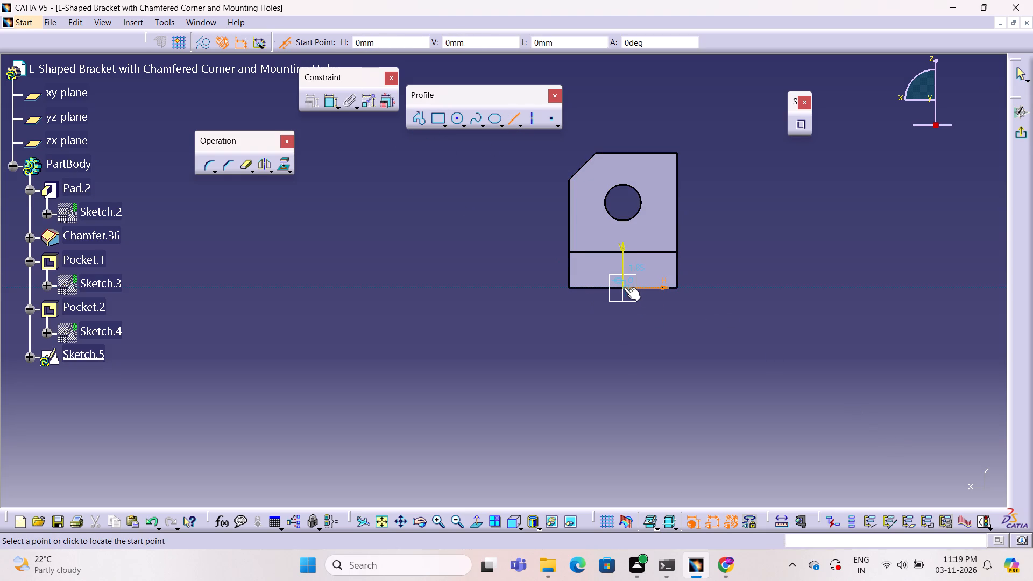
middle_click_drag(622, 287, 691, 313)
right_click_drag(621, 288, 691, 313)
left_click(602, 289)
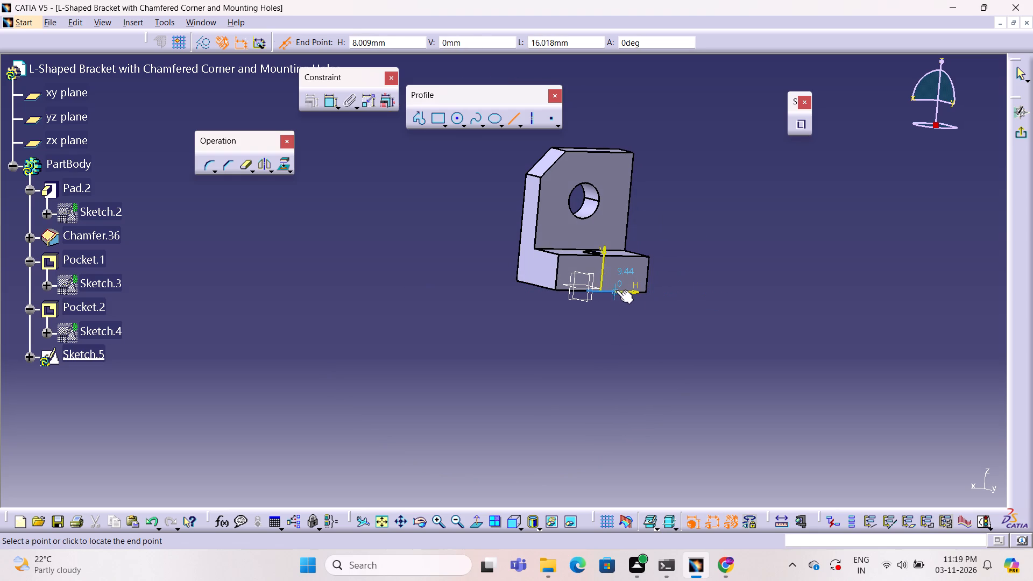
key("Tab")
key("Tab")
key("Tab")
key("Tab")
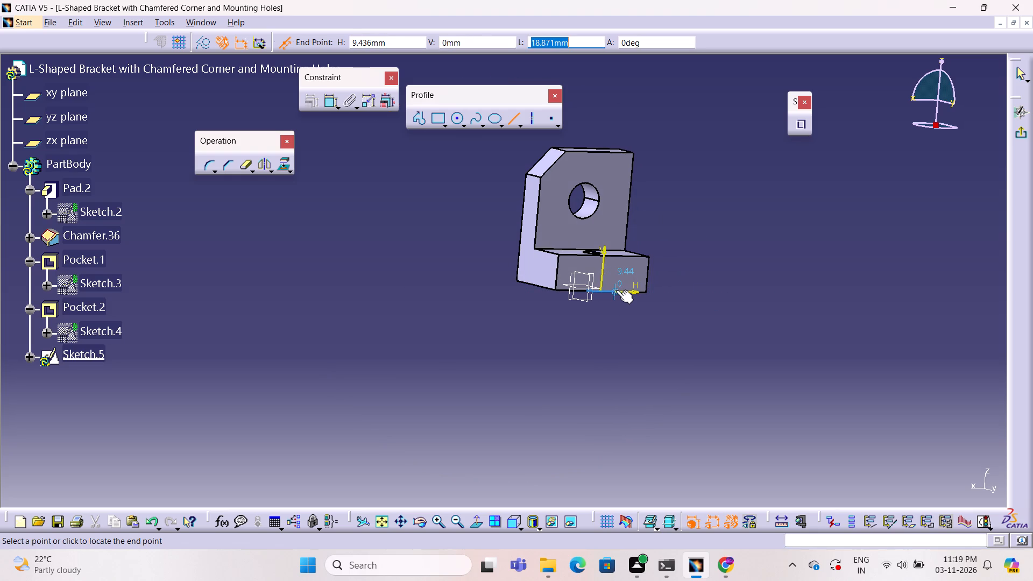
key("4")
key("0")
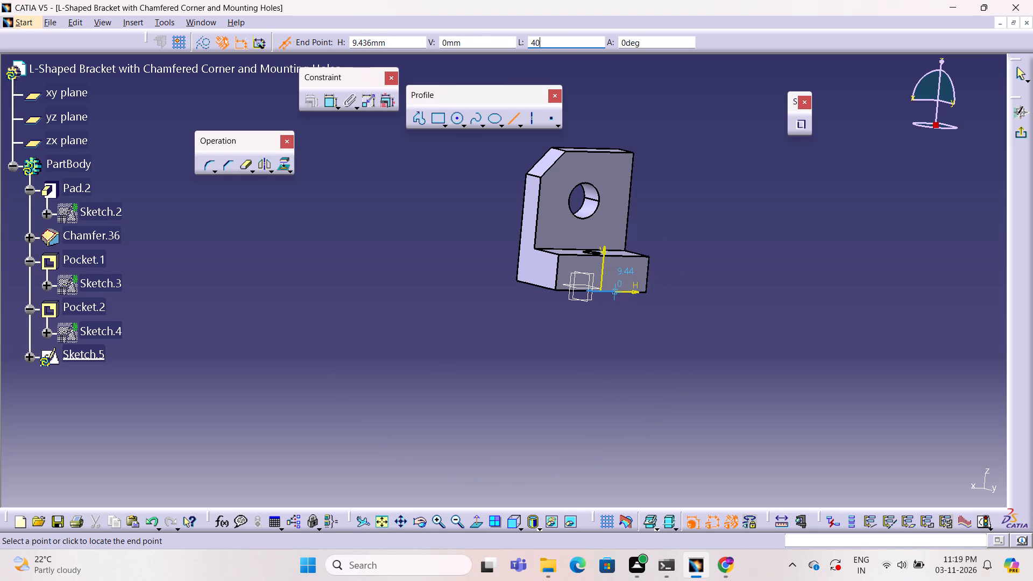
key("Return")
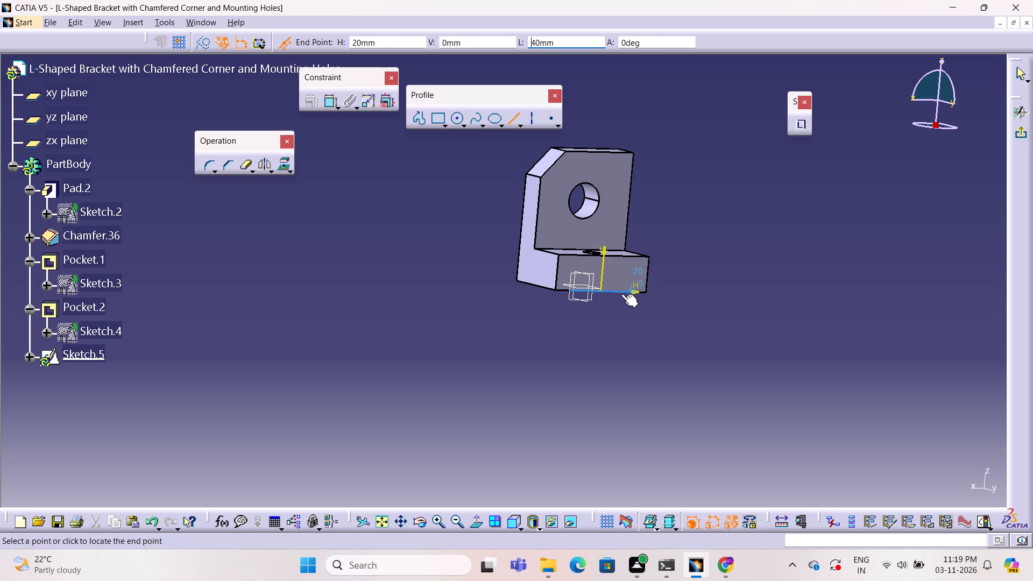
left_click(621, 294)
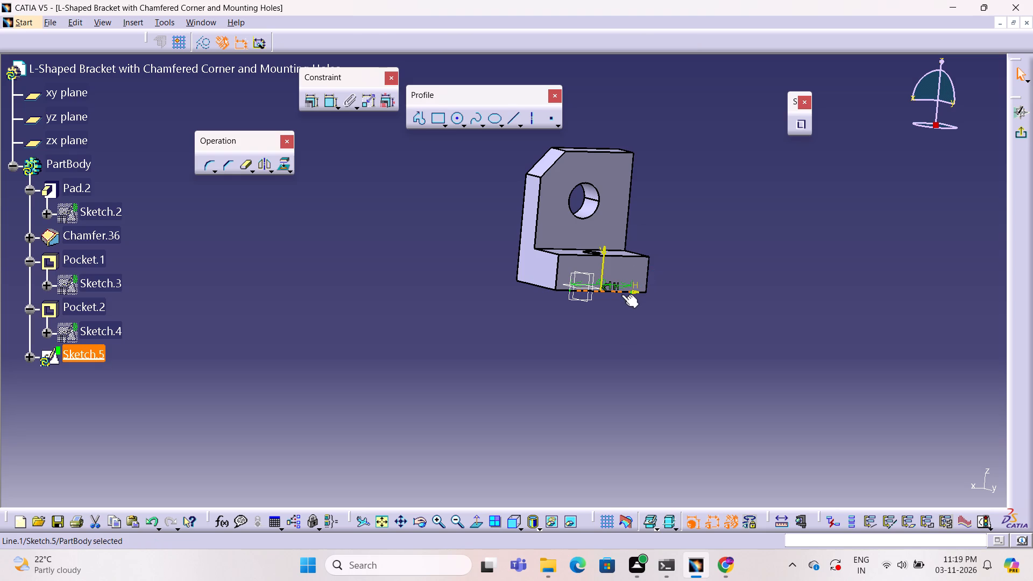
key("Escape")
Move the line's 40 mm length dimension clear of the bracket, below the base.
middle_click_drag(661, 316, 613, 336)
right_click_drag(653, 321, 613, 336, "ctrl")
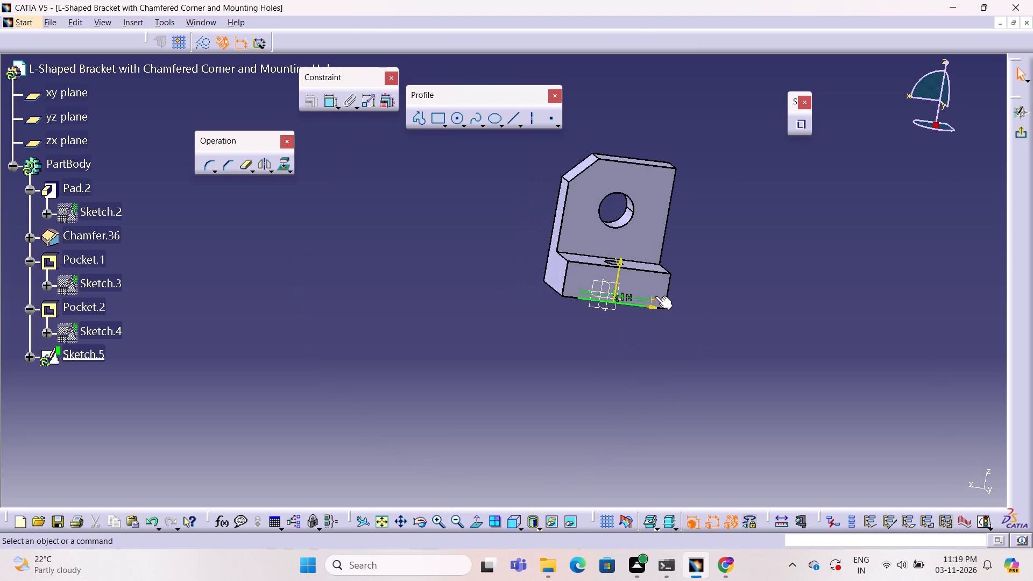
left_click_drag(638, 300, 629, 357)
left_click(703, 351)
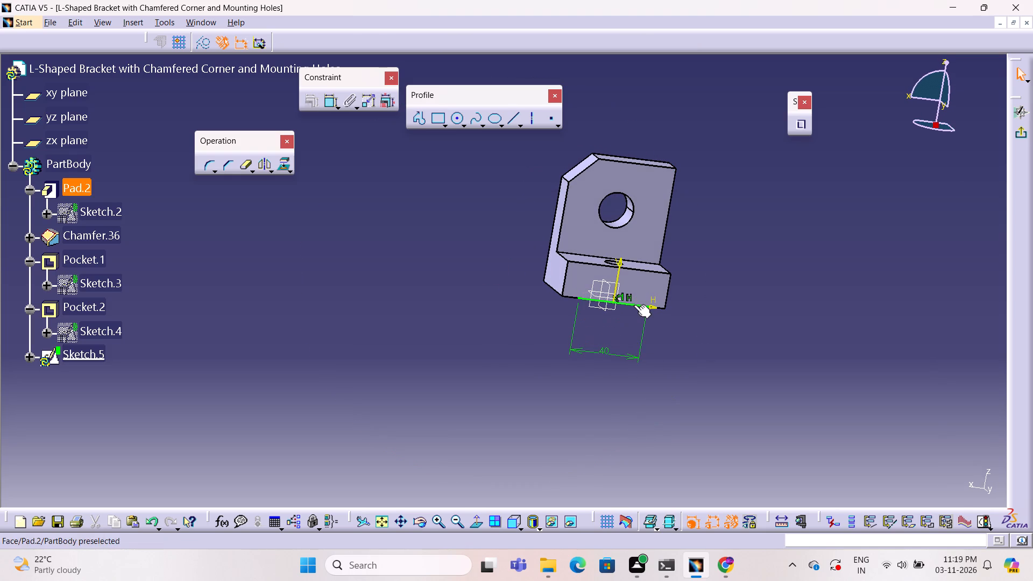
Constrain the 40 mm line to be coincident with the base's bottom edge.
left_click(634, 304)
left_click(571, 296, "ctrl")
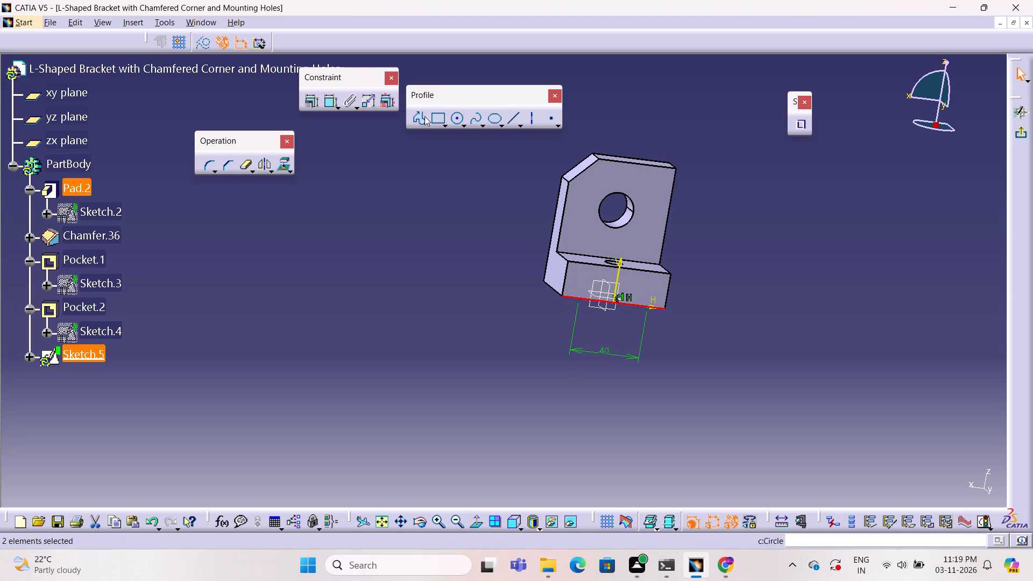
left_click(314, 98)
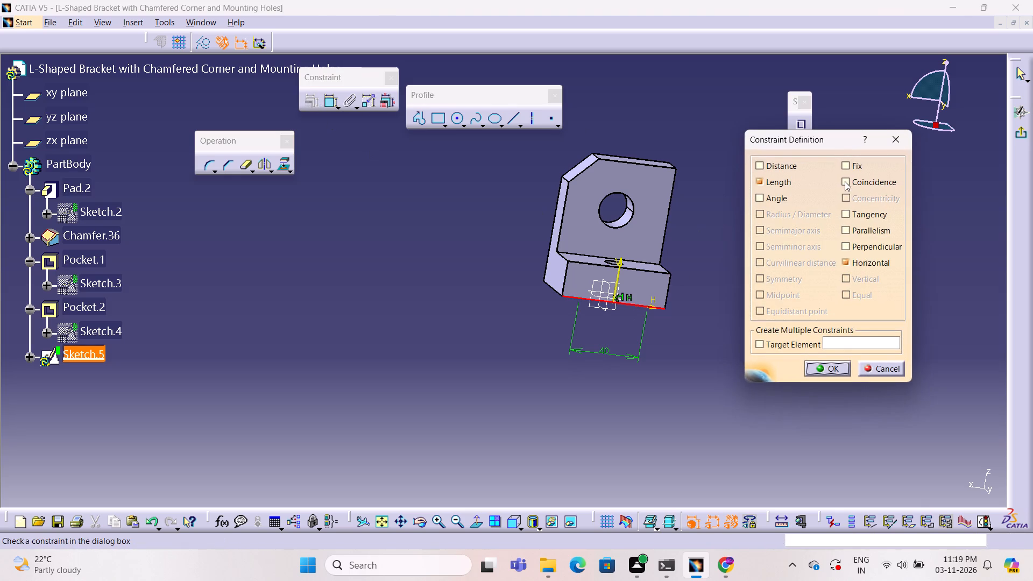
left_click(845, 181)
left_click(844, 367)
left_click(727, 330)
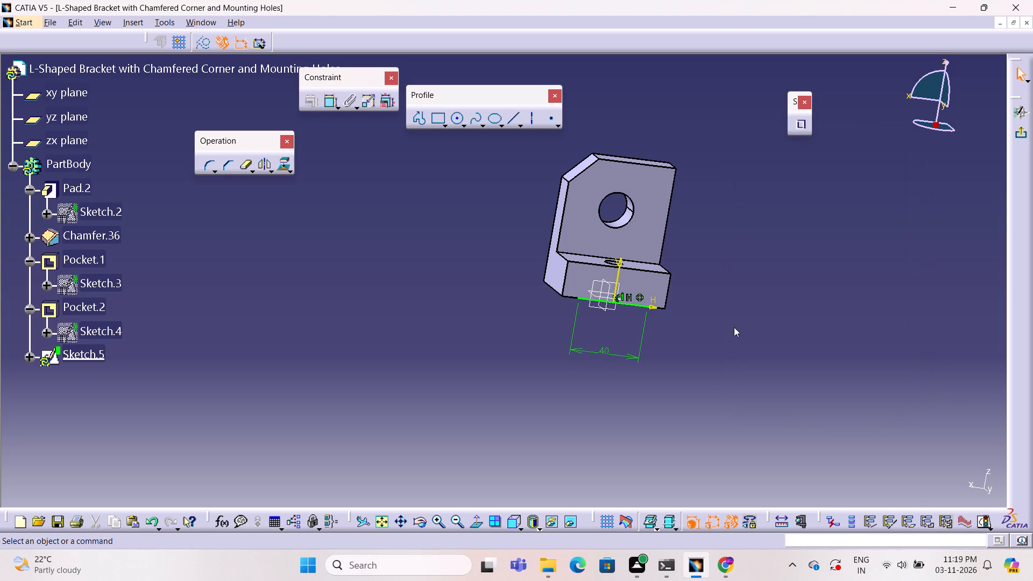
Close a rectangle above the 40 mm line with a profile between its endpoints, about 6.6 mm high.
middle_click_drag(734, 327, 690, 339, "ctrl")
right_click_drag(734, 327, 690, 339, "ctrl")
middle_click_drag(754, 339, 635, 318, "ctrl")
right_click_drag(754, 339, 635, 318, "ctrl")
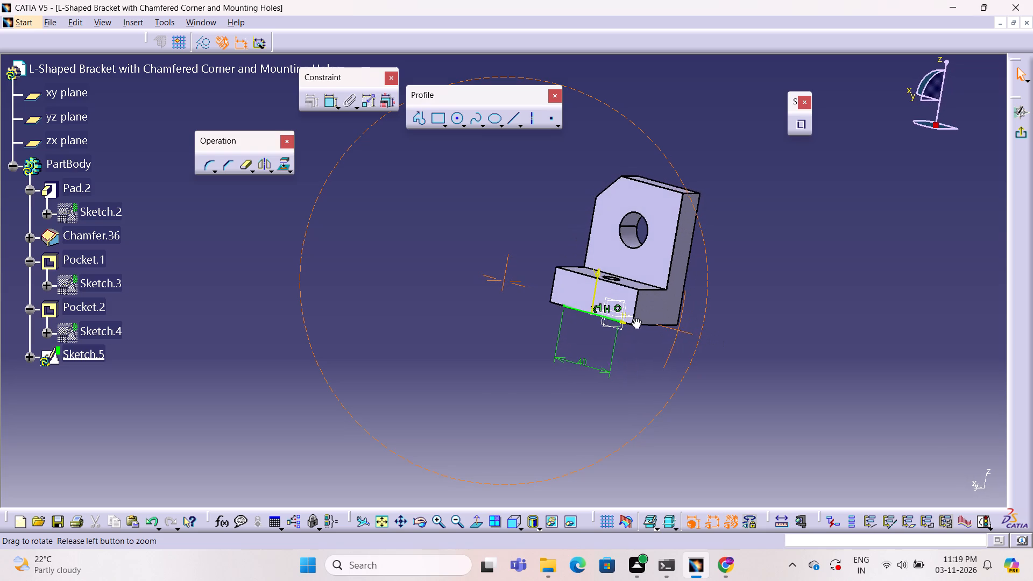
middle_click_drag(635, 318, 616, 308, "ctrl")
right_click_drag(635, 318, 616, 308, "ctrl")
middle_click_drag(636, 362, 663, 370, "ctrl")
middle_click_drag(660, 356, 726, 371)
right_click_drag(660, 356, 726, 371)
scroll(661, 356, "down", 1, "ctrl")
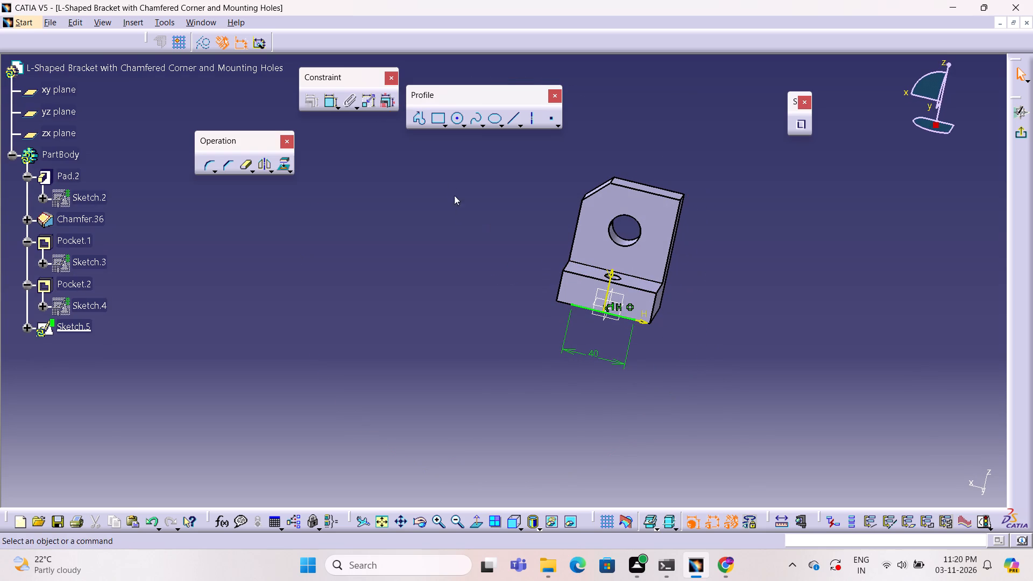
left_click(418, 121)
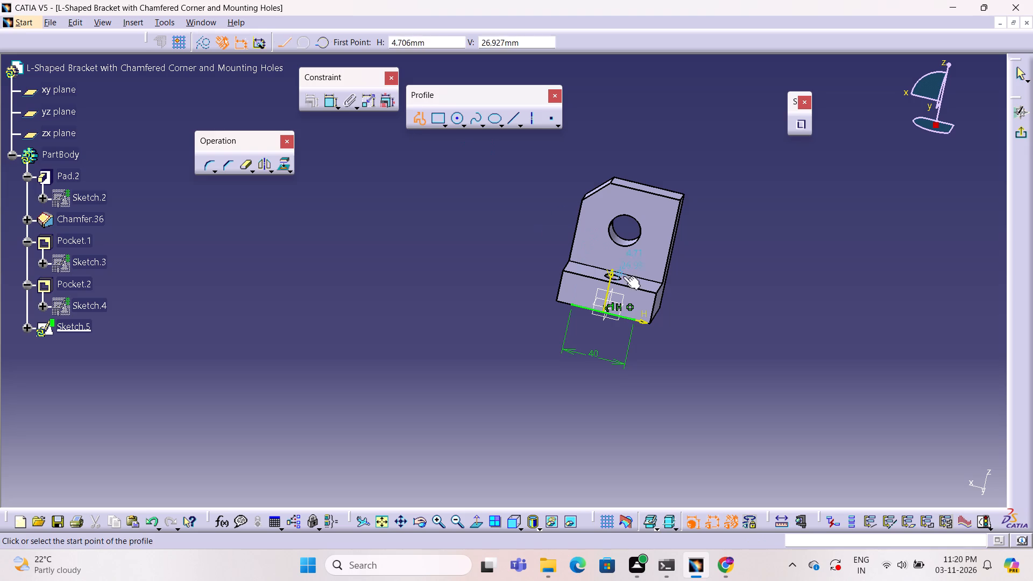
left_click(572, 306)
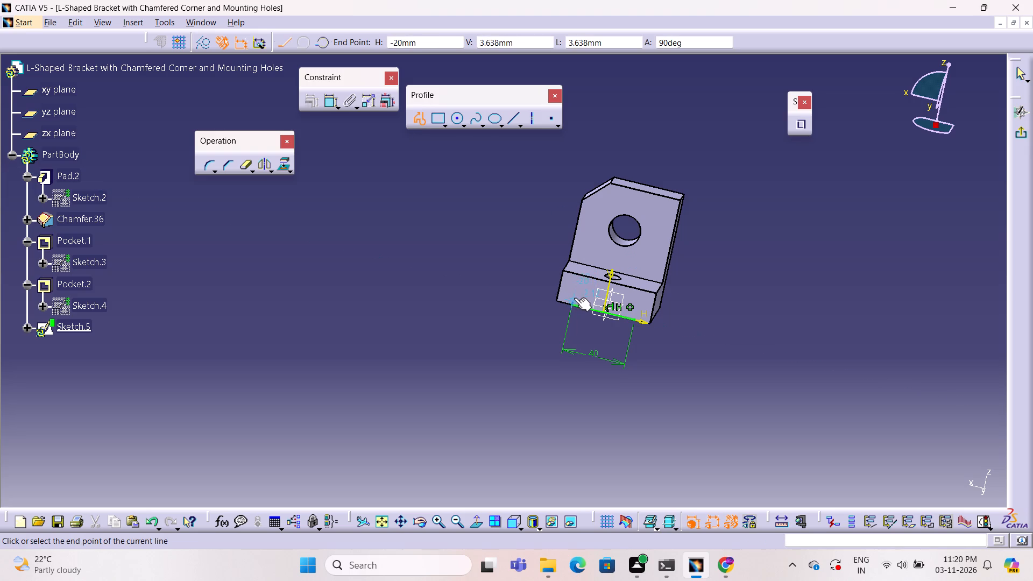
left_click(575, 294)
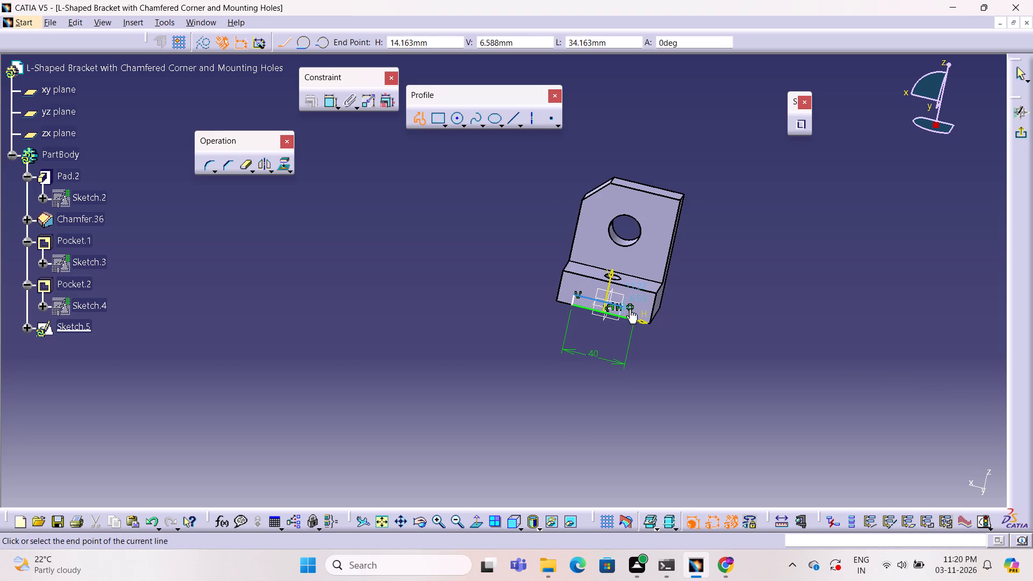
left_click(638, 311)
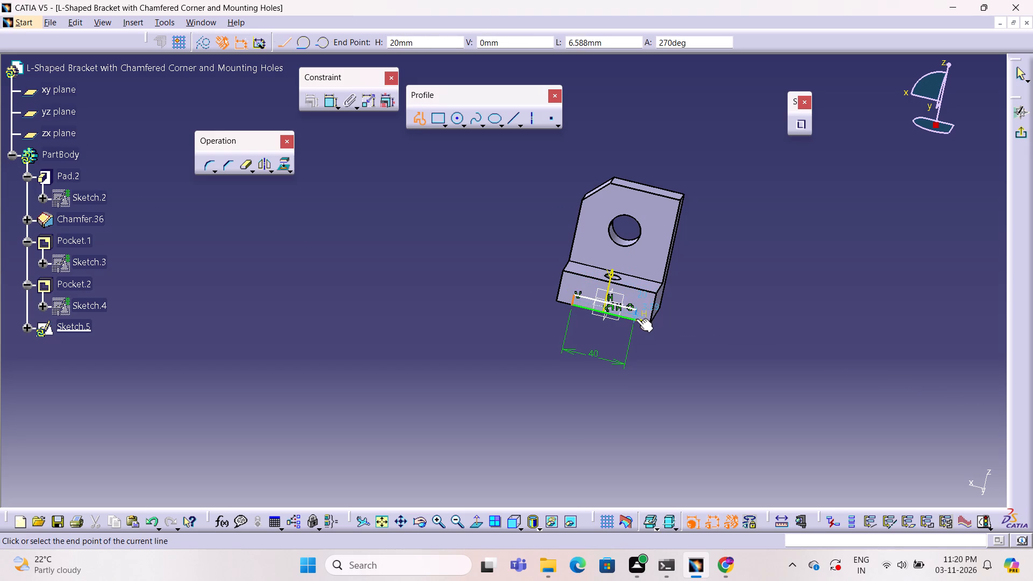
left_click(636, 318)
key("Escape")
key("Escape")
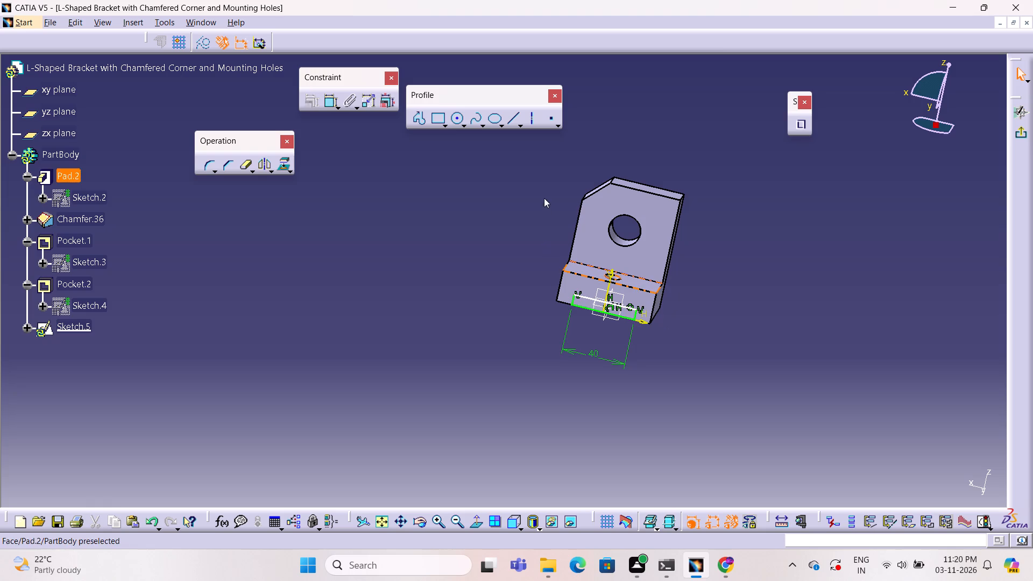
Dimension the distance between the rectangle's upper and lower lines and set it to 10 mm.
left_click(327, 103)
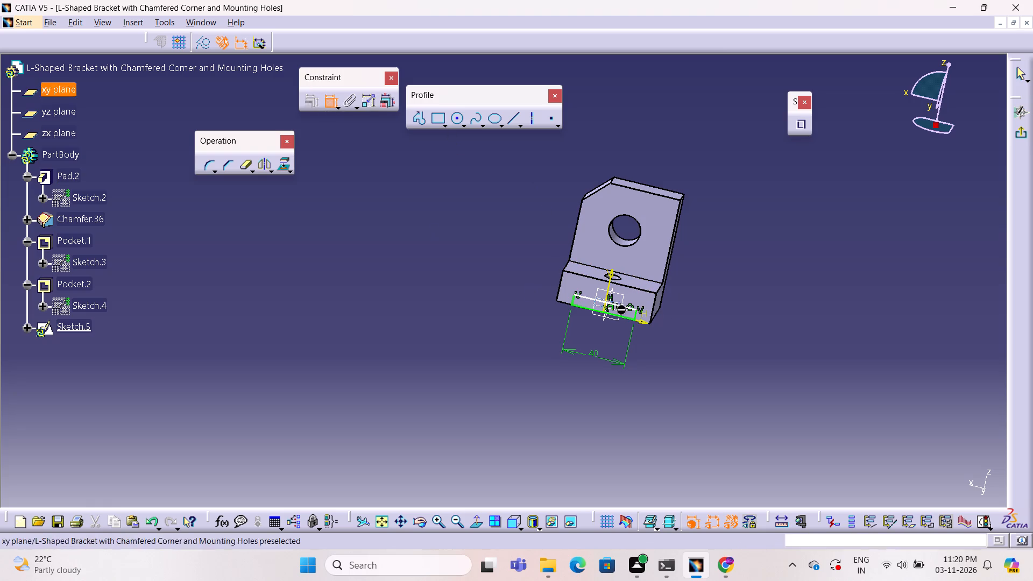
left_click(628, 309)
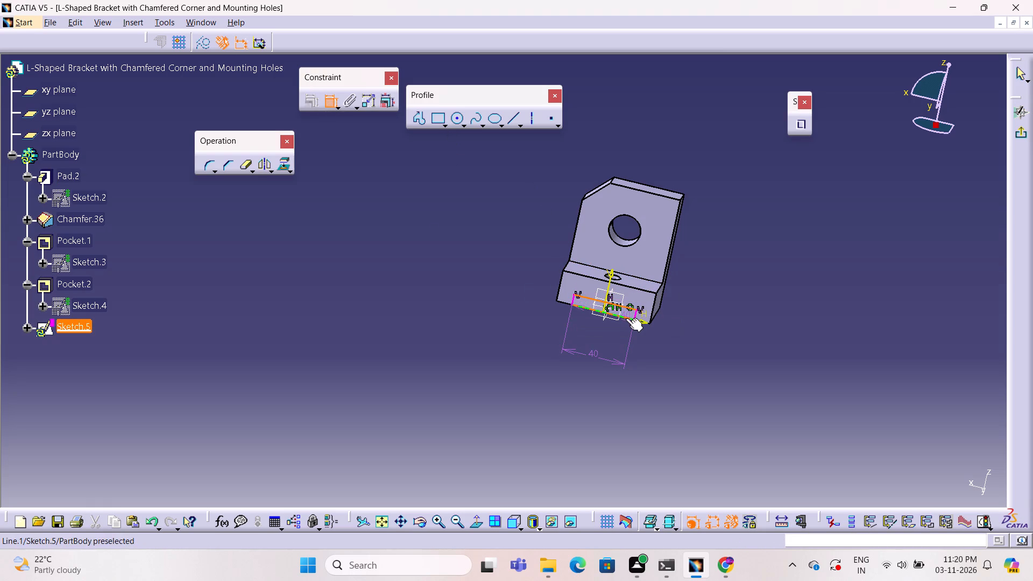
left_click(626, 318)
left_click(497, 292)
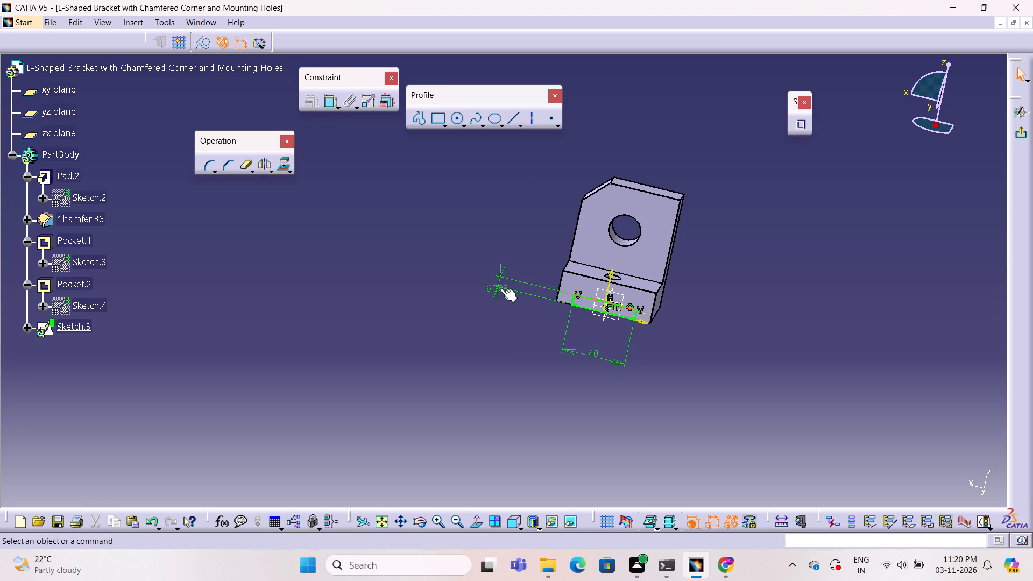
triple_click(500, 288)
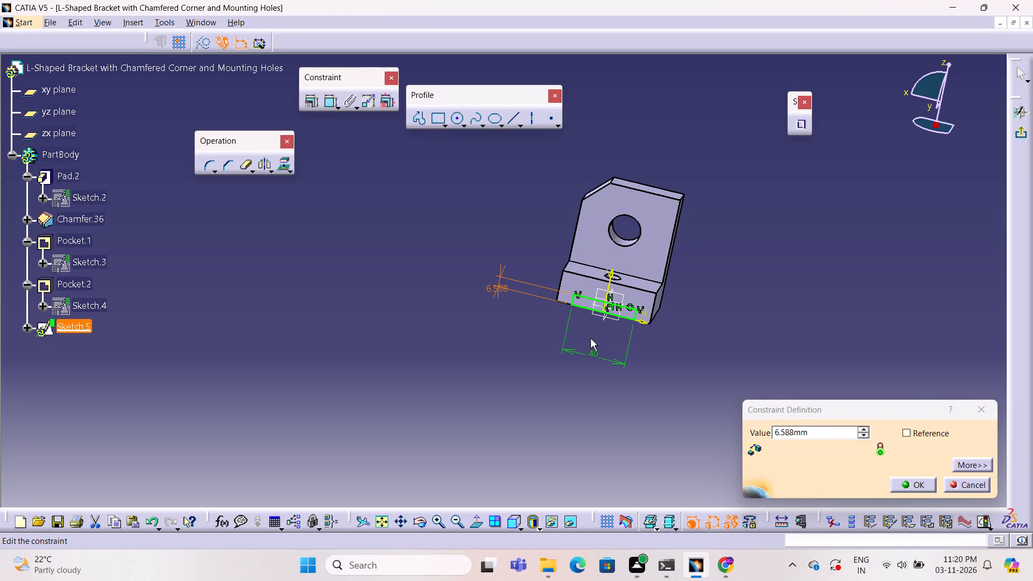
key("1")
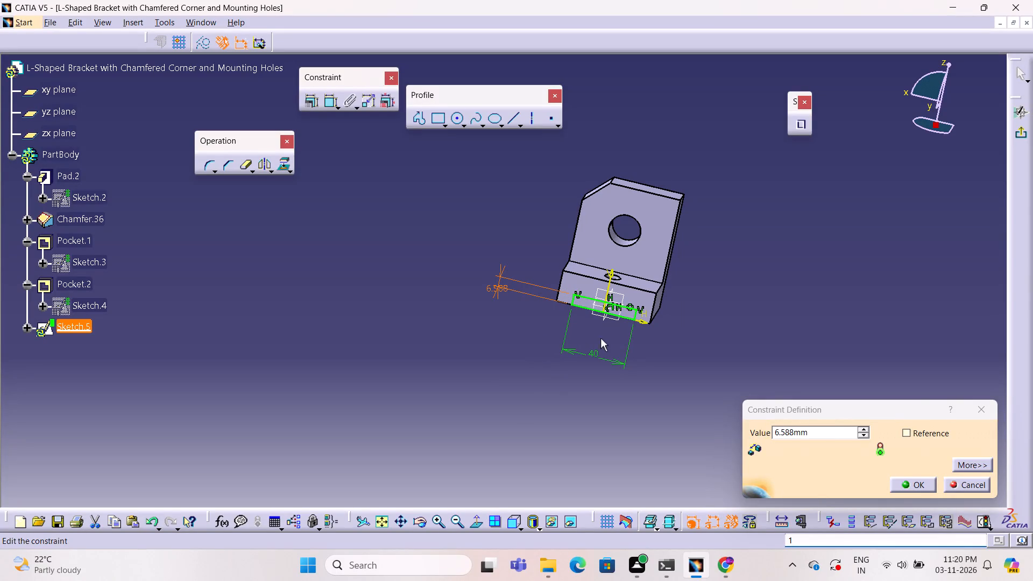
key("0")
key("Return")
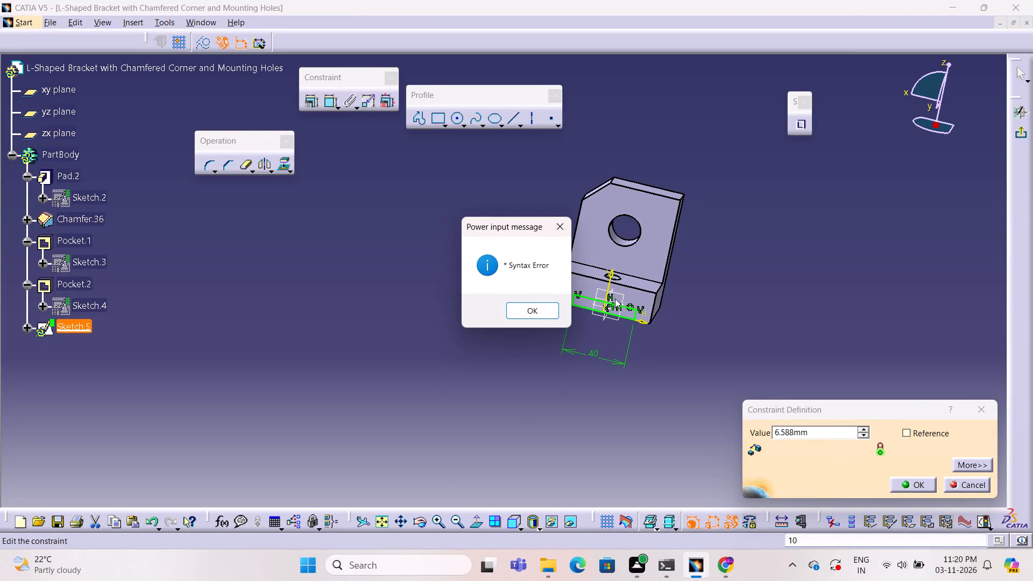
left_click(559, 226)
left_click(815, 457)
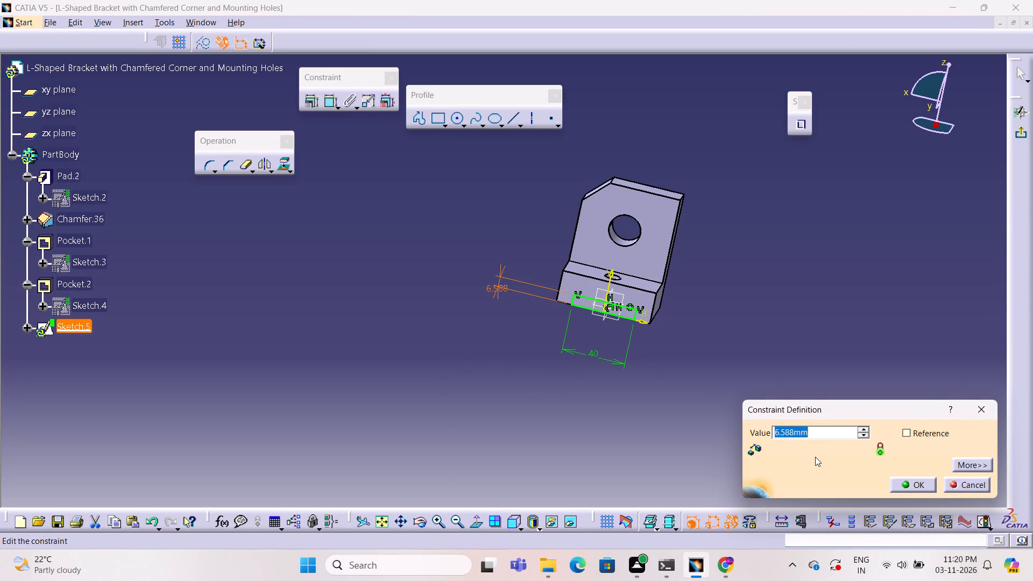
key("1")
key("0")
left_click(917, 483)
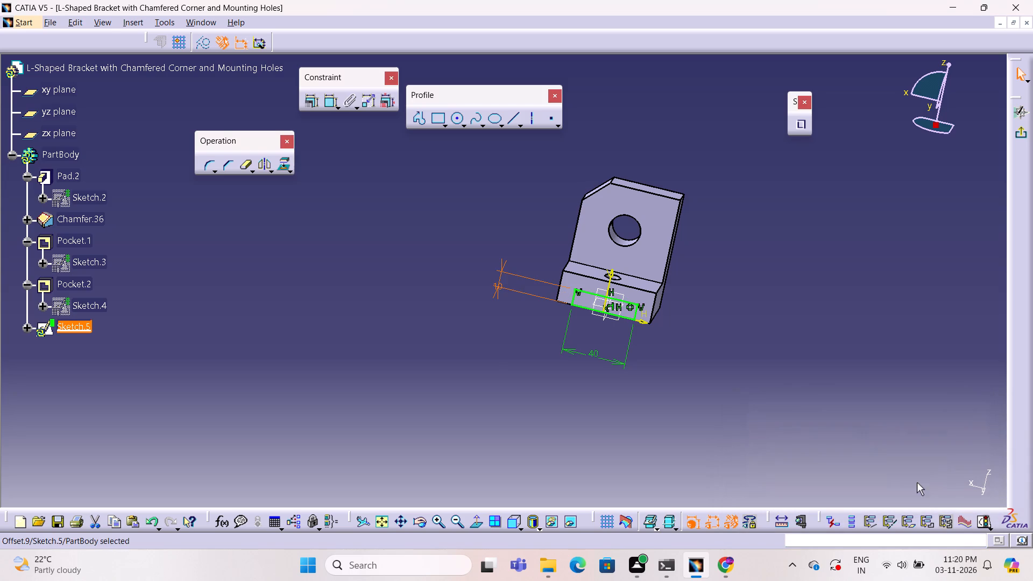
left_click(821, 441)
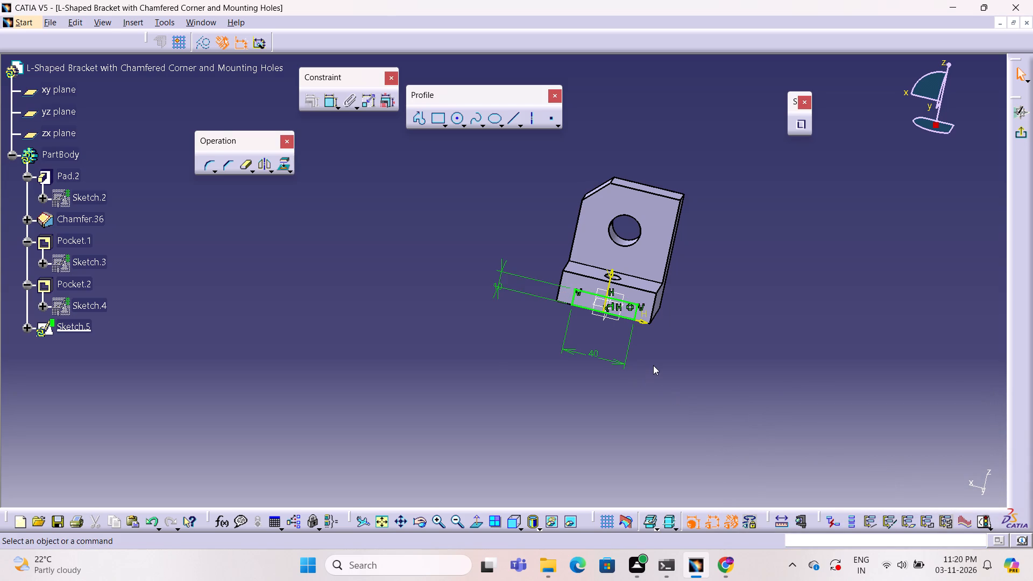
Examine the sketched rectangle on the base's end face from several angles.
middle_click_drag(652, 365, 652, 317, "ctrl")
middle_click_drag(855, 372, 760, 336, "ctrl")
right_click_drag(854, 372, 760, 336, "ctrl")
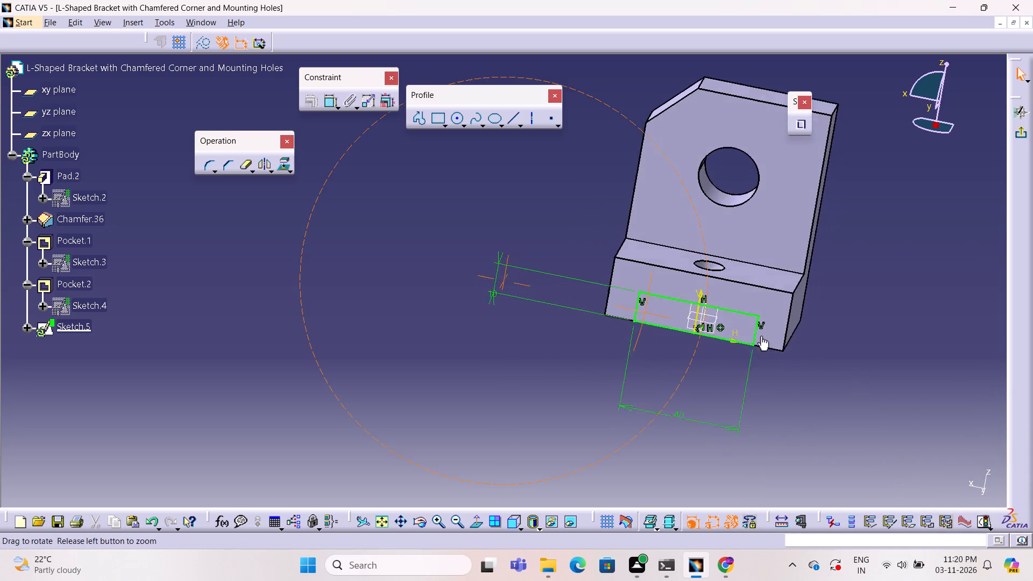
middle_click_drag(760, 336, 724, 337, "ctrl")
right_click_drag(760, 336, 724, 337, "ctrl")
middle_click_drag(407, 306, 527, 316, "ctrl")
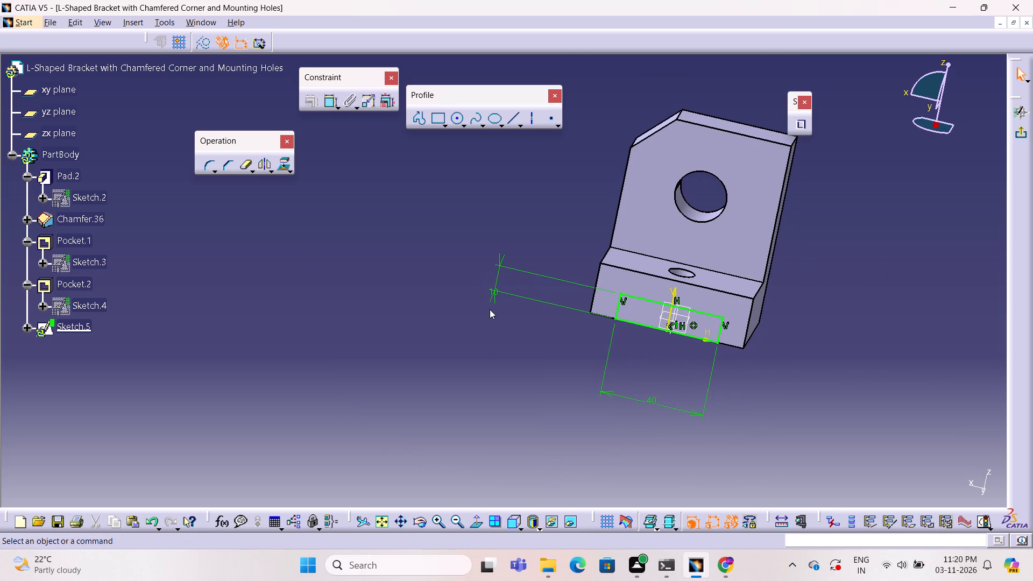
right_click_drag(487, 313, 582, 320, "ctrl")
middle_click_drag(486, 315, 582, 321, "ctrl")
middle_click(435, 366)
middle_click_drag(434, 367, 571, 361)
right_click_drag(435, 368, 571, 361, "ctrl")
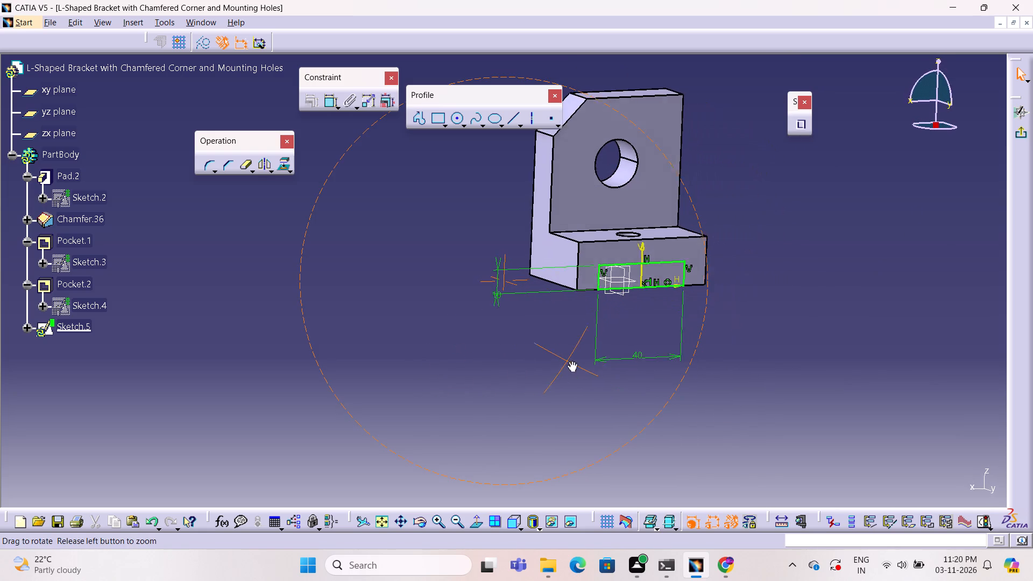
right_click_drag(571, 361, 575, 361, "ctrl")
middle_click_drag(571, 361, 575, 361)
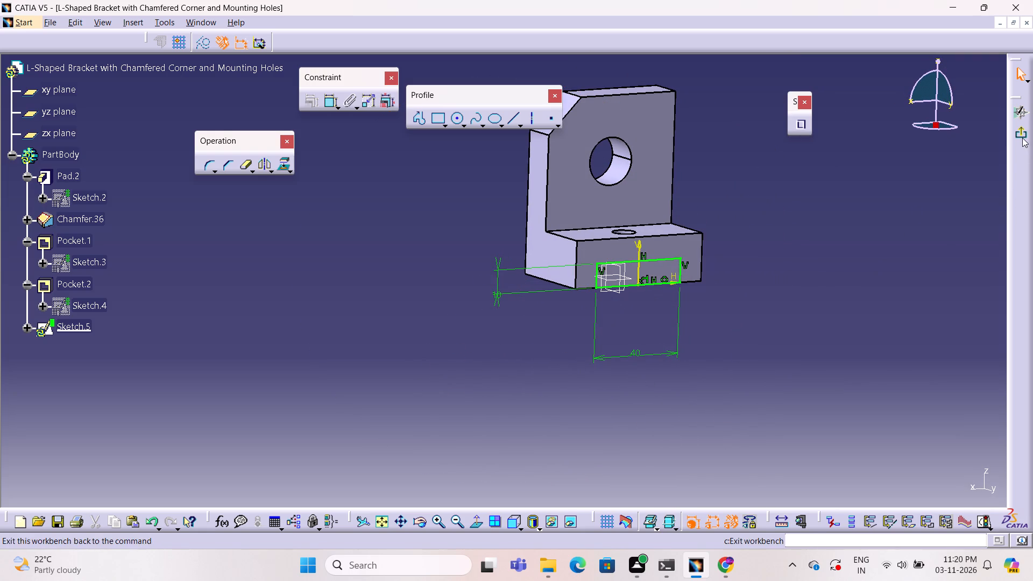
Exit the sketch and cut the 40 by 10 mm rectangle through the base as a Pocket with the Up to last limit.
left_click(1022, 138)
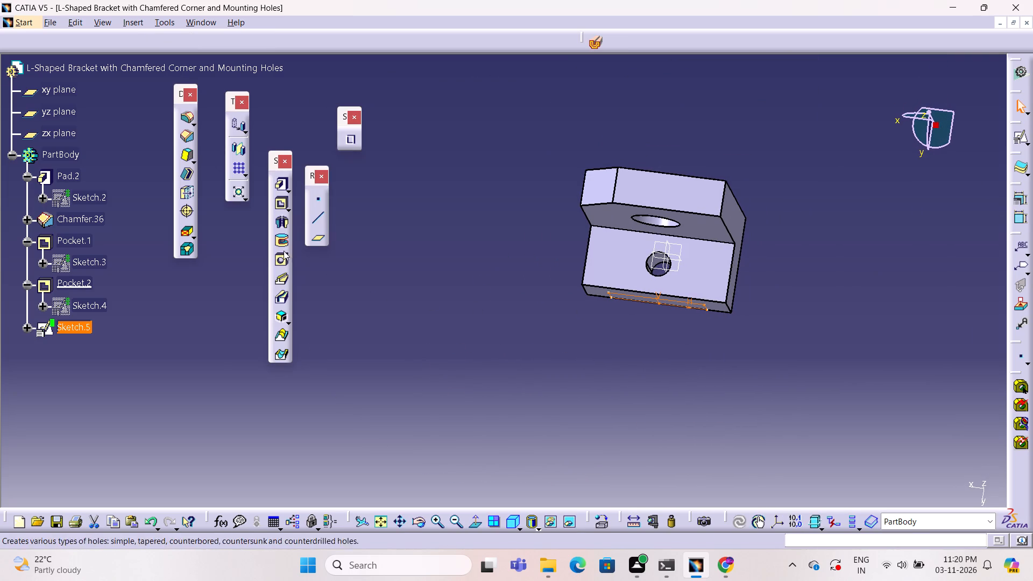
left_click(282, 195)
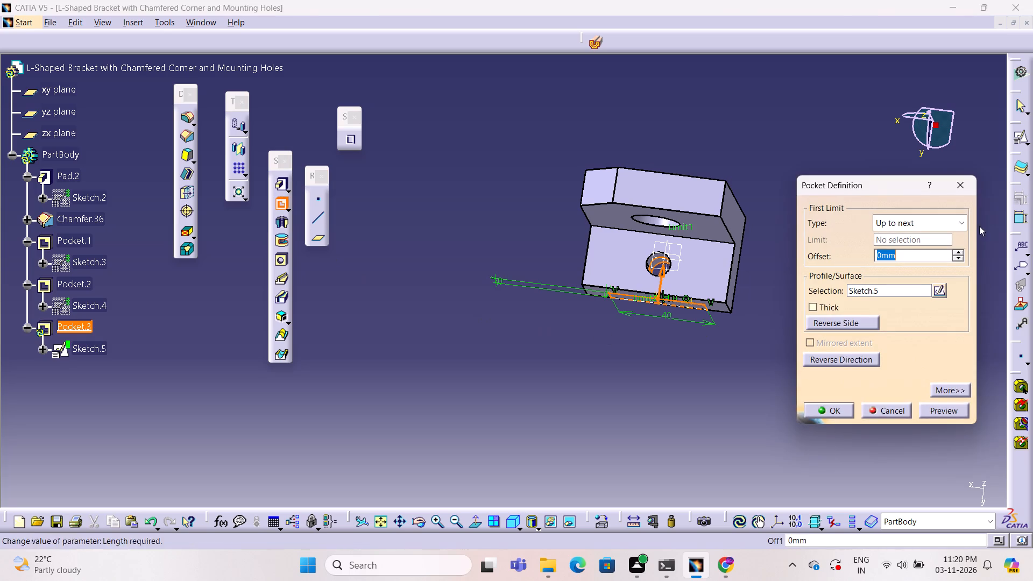
left_click(976, 220)
left_click(963, 220)
left_click(953, 267)
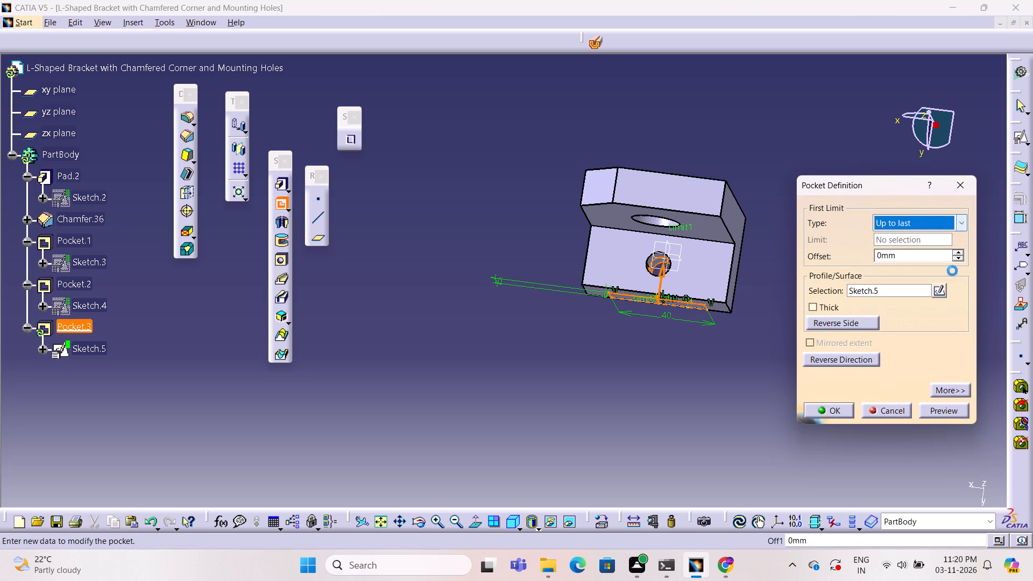
left_click(961, 411)
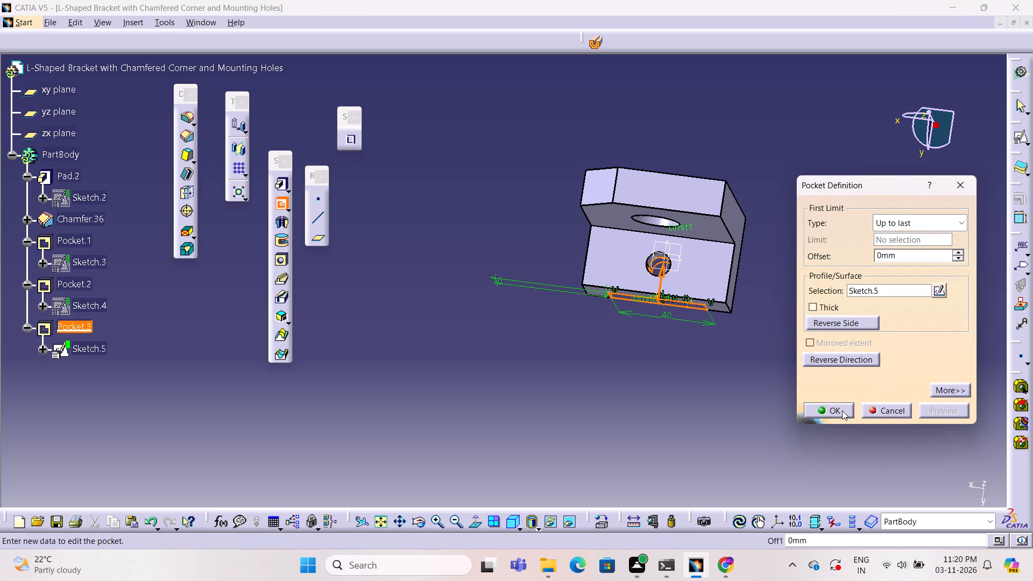
left_click(842, 410)
left_click(666, 356)
Examine the bracket and the rectangular slot under its base from several angles, including the isometric view.
middle_click_drag(663, 352, 690, 239, "ctrl")
right_click_drag(663, 353, 690, 239, "ctrl")
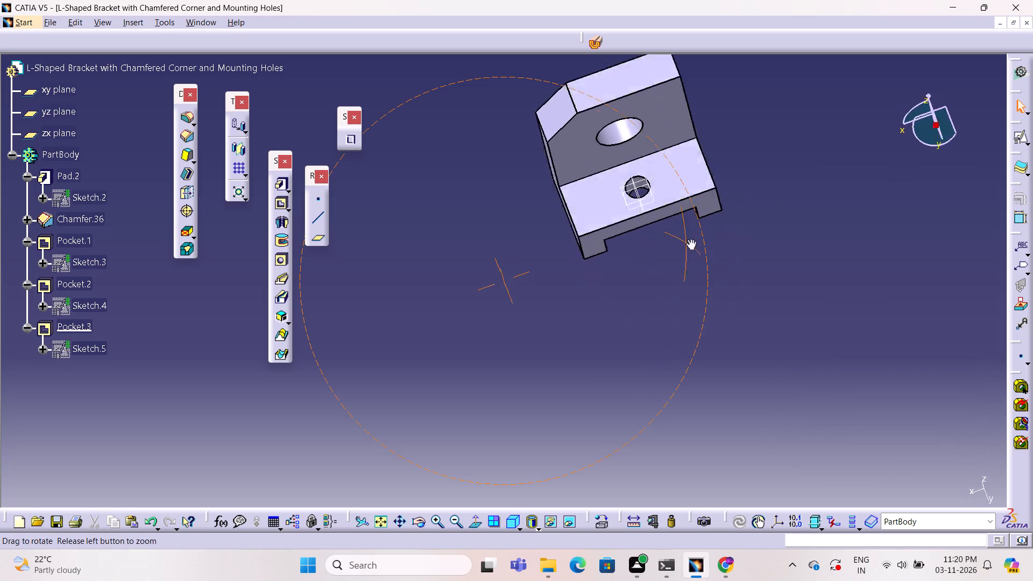
right_click_drag(690, 239, 801, 176, "ctrl")
middle_click_drag(690, 239, 801, 176, "ctrl")
left_click(514, 519)
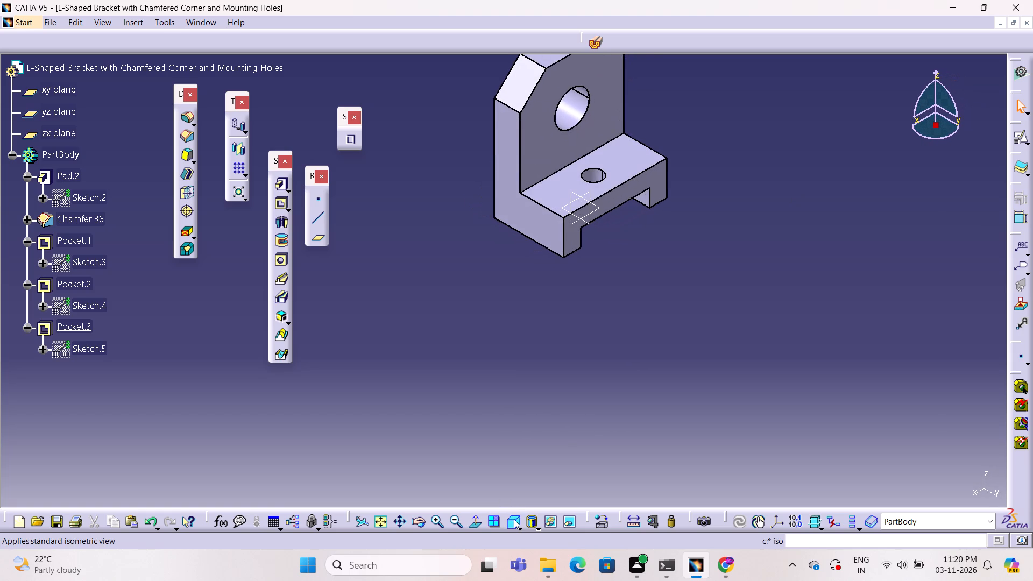
middle_click_drag(722, 151, 714, 192, "ctrl")
middle_click(608, 238, "ctrl")
middle_click(608, 238, "ctrl")
right_click_drag(608, 238, 464, 269, "ctrl")
middle_click_drag(606, 241, 464, 269, "ctrl")
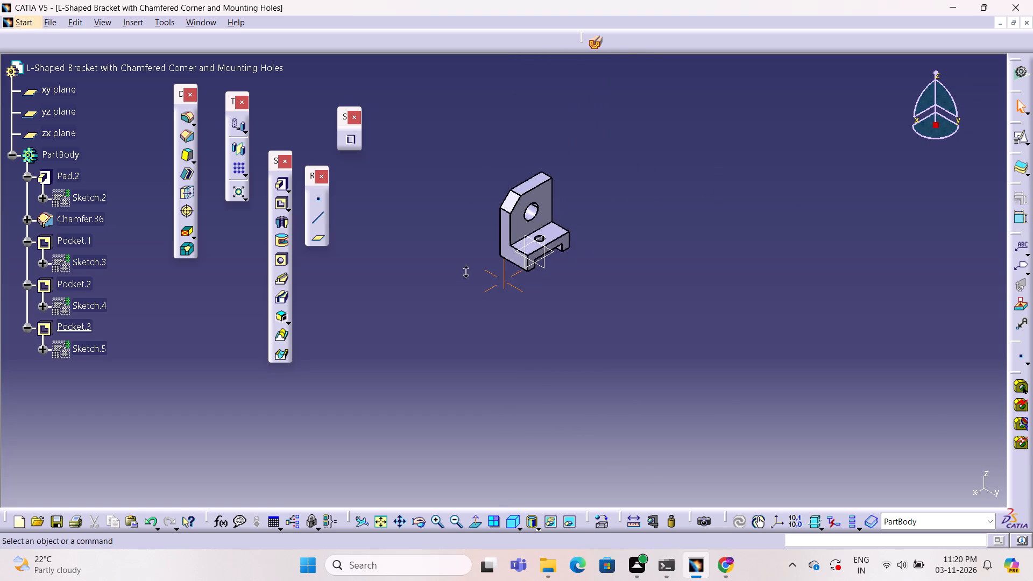
middle_click_drag(464, 269, 483, 192, "ctrl")
right_click_drag(464, 269, 484, 191, "ctrl")
middle_click(483, 192, "ctrl")
middle_click(484, 191, "ctrl")
middle_click(484, 191)
middle_click_drag(484, 197, 502, 113, "ctrl")
right_click_drag(483, 198, 502, 113, "ctrl")
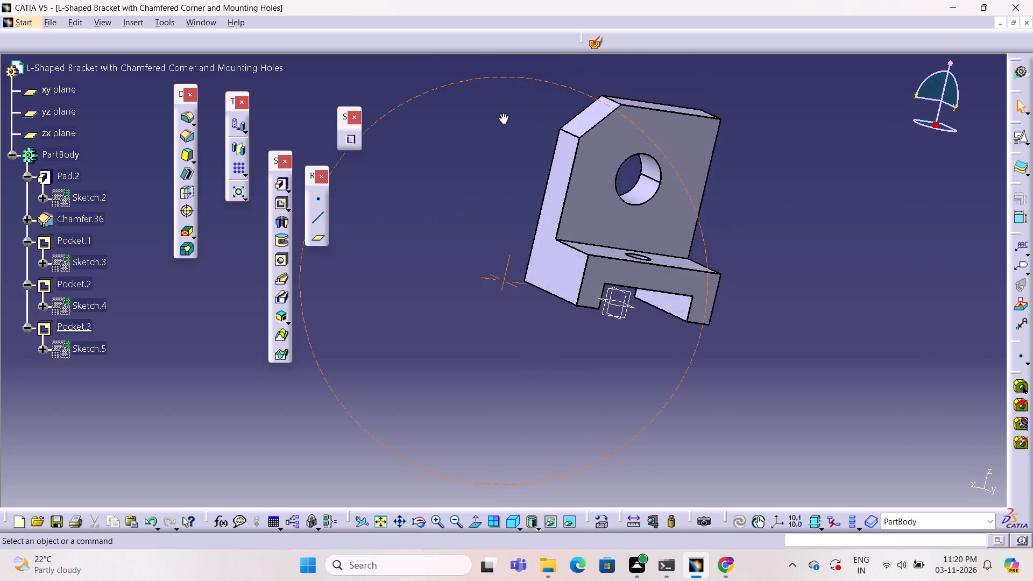
middle_click_drag(502, 113, 500, 108, "ctrl")
right_click_drag(502, 113, 472, 127, "ctrl")
middle_click_drag(485, 94, 472, 127, "ctrl")
scroll(472, 127, "up", 1, "ctrl")
right_click(472, 127, "ctrl")
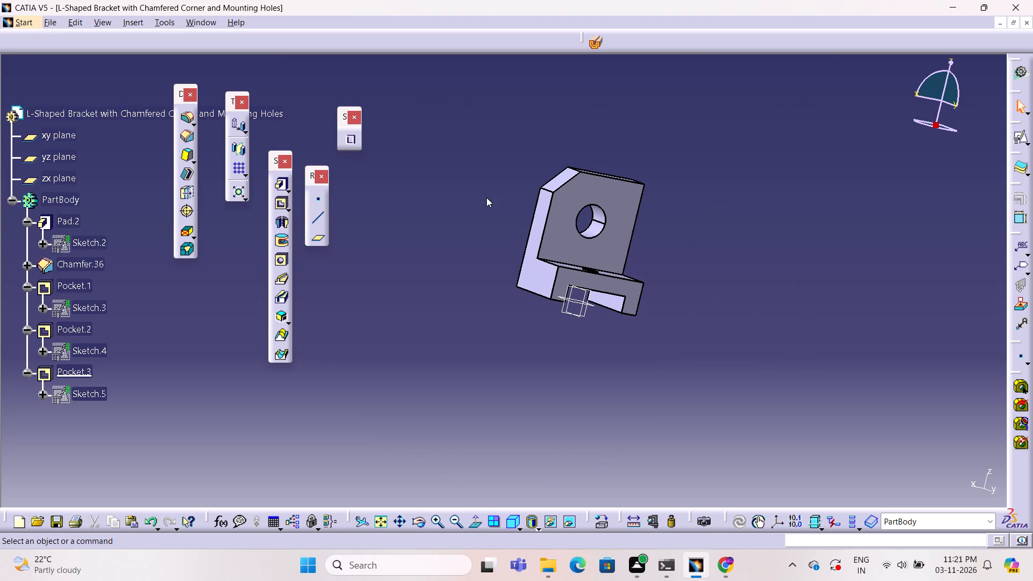
left_click(486, 197)
left_click(811, 222)
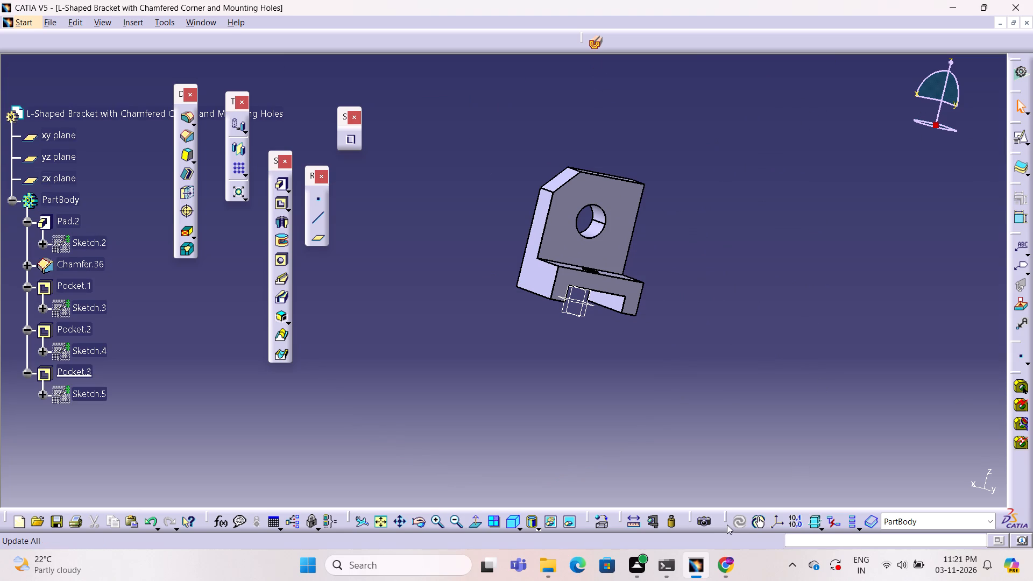
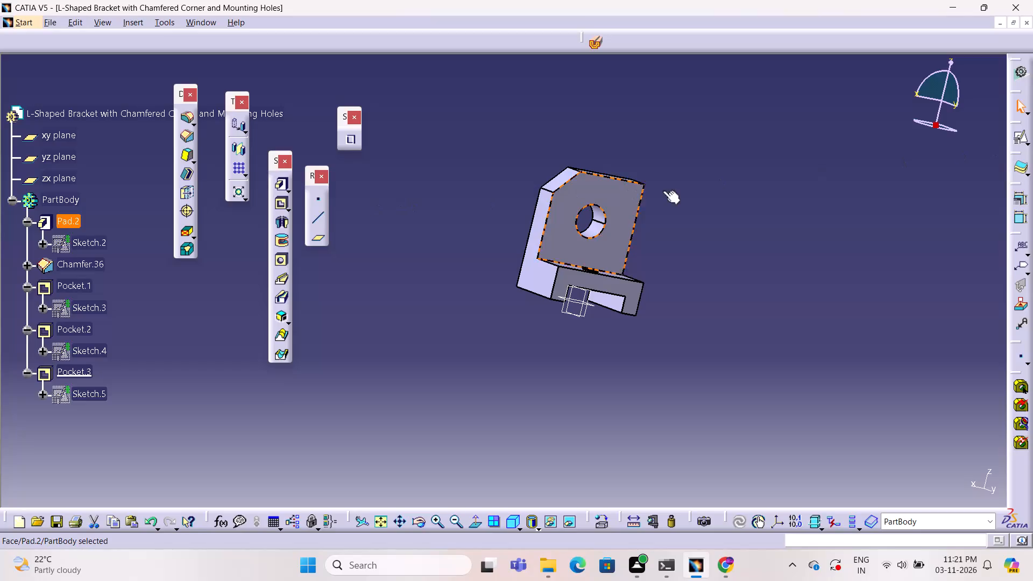
Start a new sketch on the selected flat face of the wall containing the 20 mm hole.
left_click(1023, 133)
left_click(1019, 143)
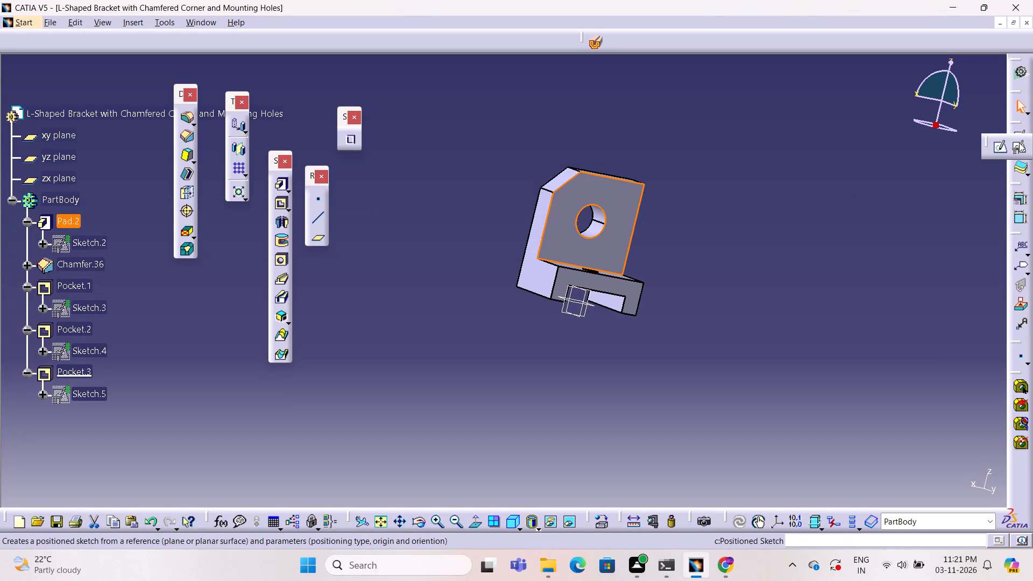
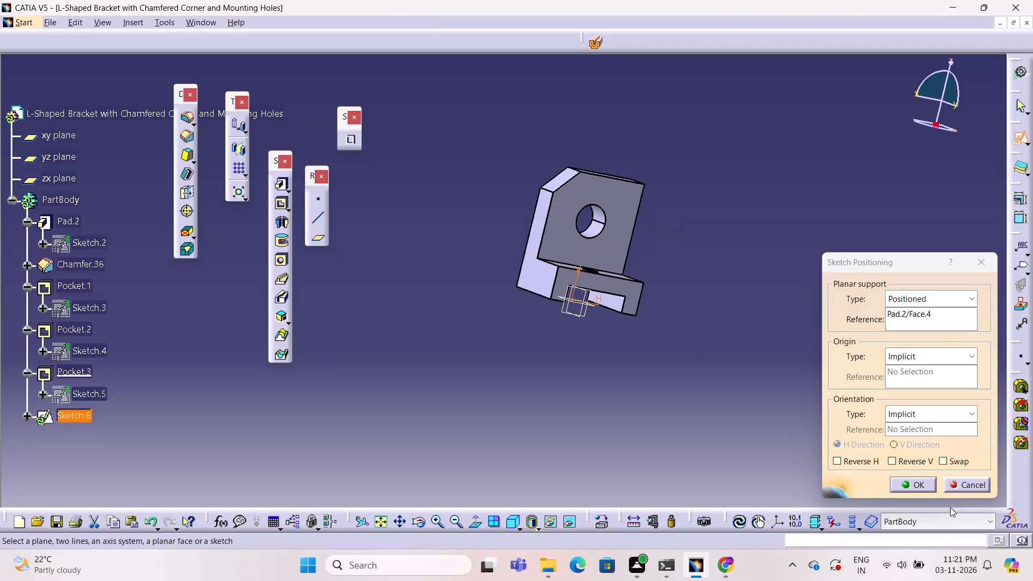
Sketch a circle of about 7 mm radius on the wall face, centred directly below the 20 mm hole, and finish the sketch.
left_click(912, 490)
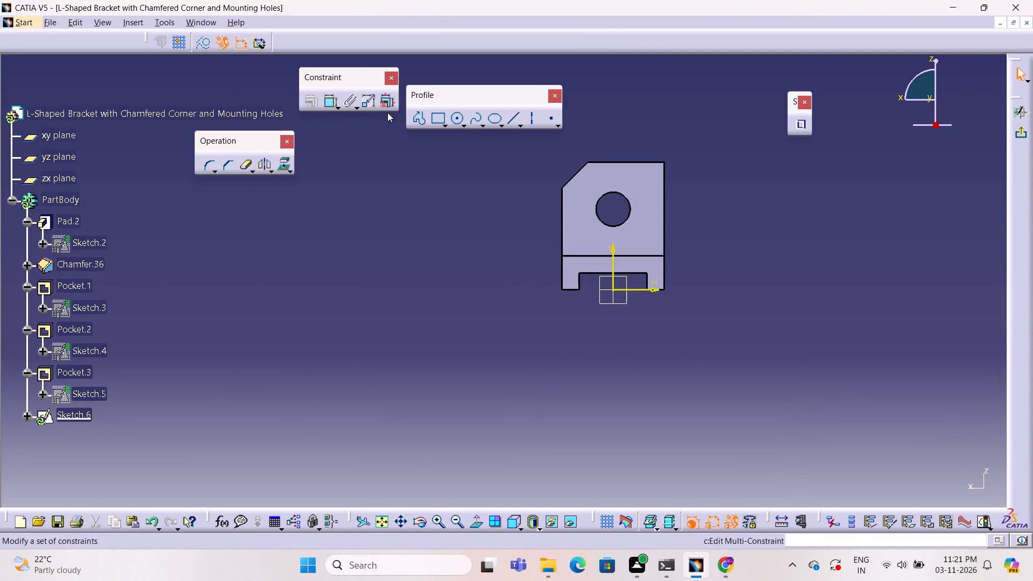
left_click(452, 120)
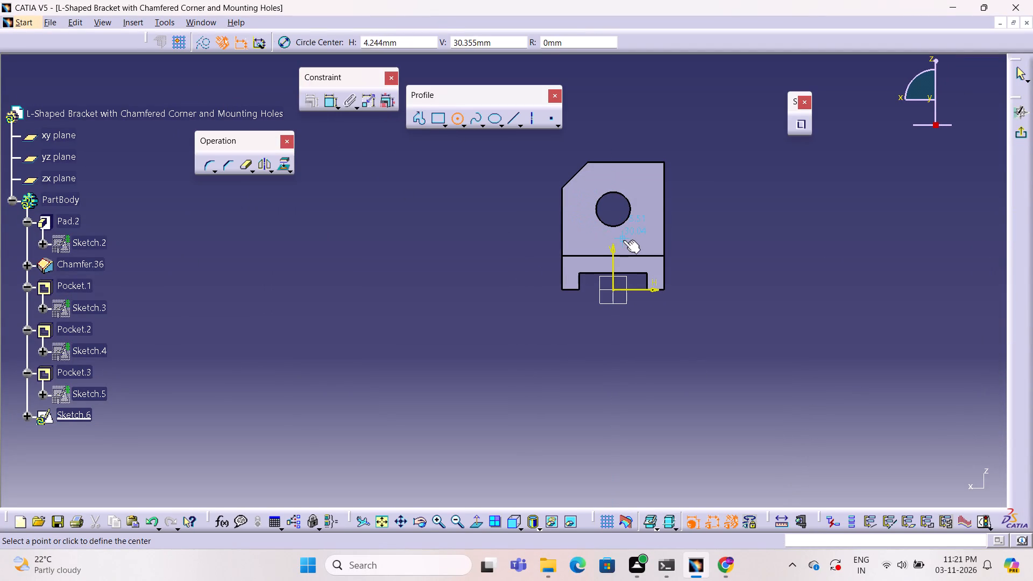
left_click(611, 235)
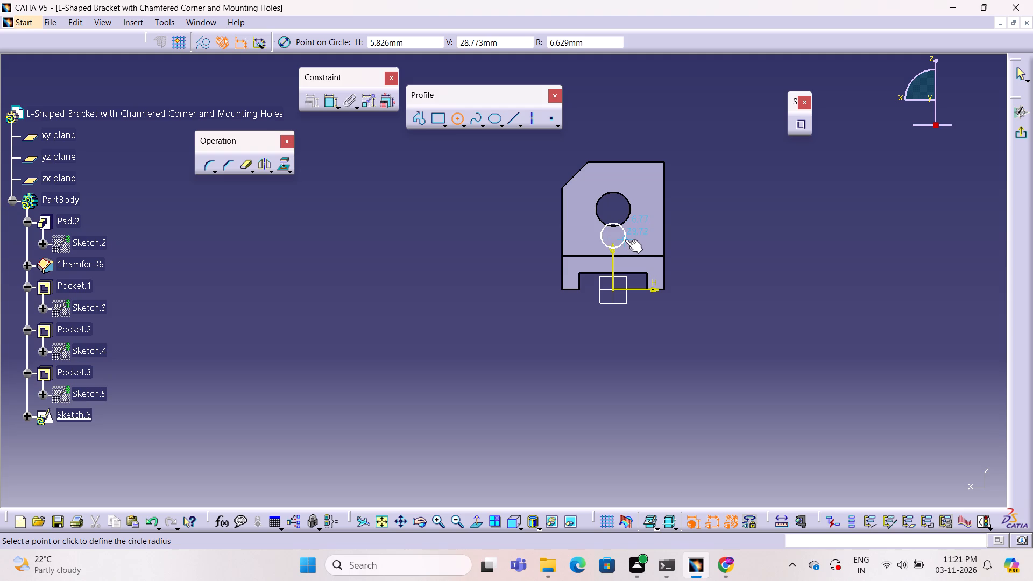
left_click(625, 239)
left_click(739, 227)
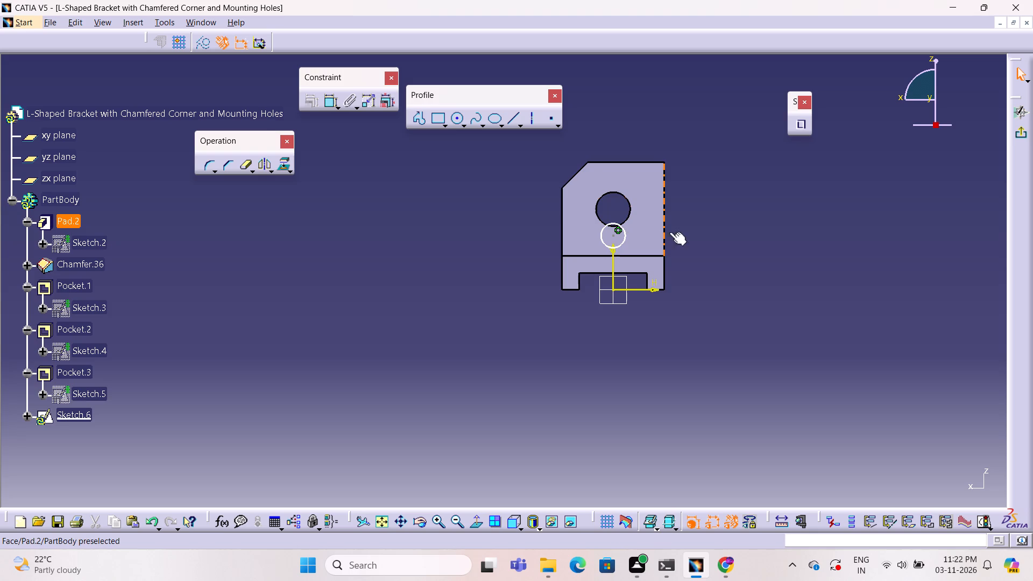
left_click(716, 235)
left_click_drag(1015, 142, 1009, 144)
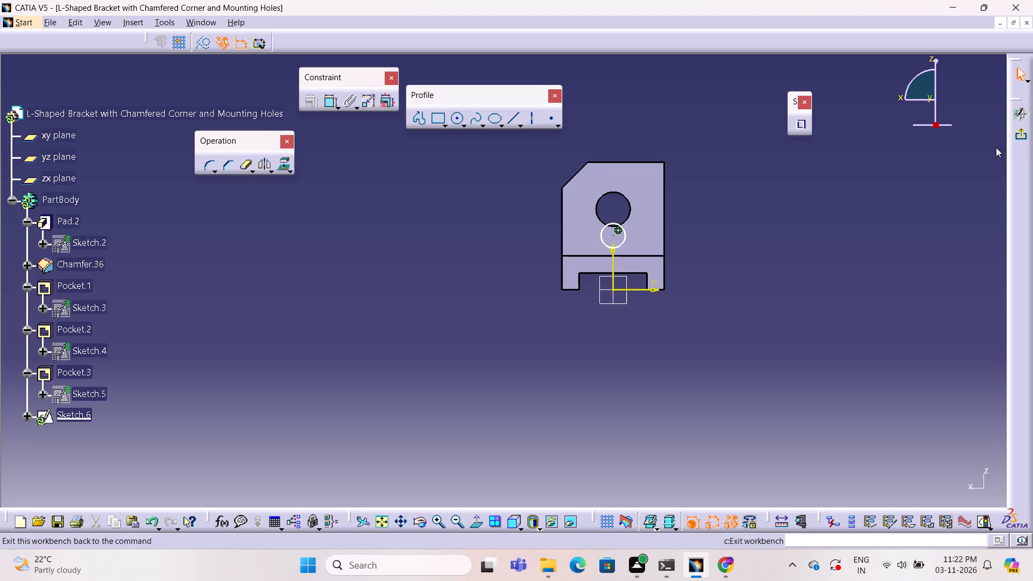
left_click(1022, 133)
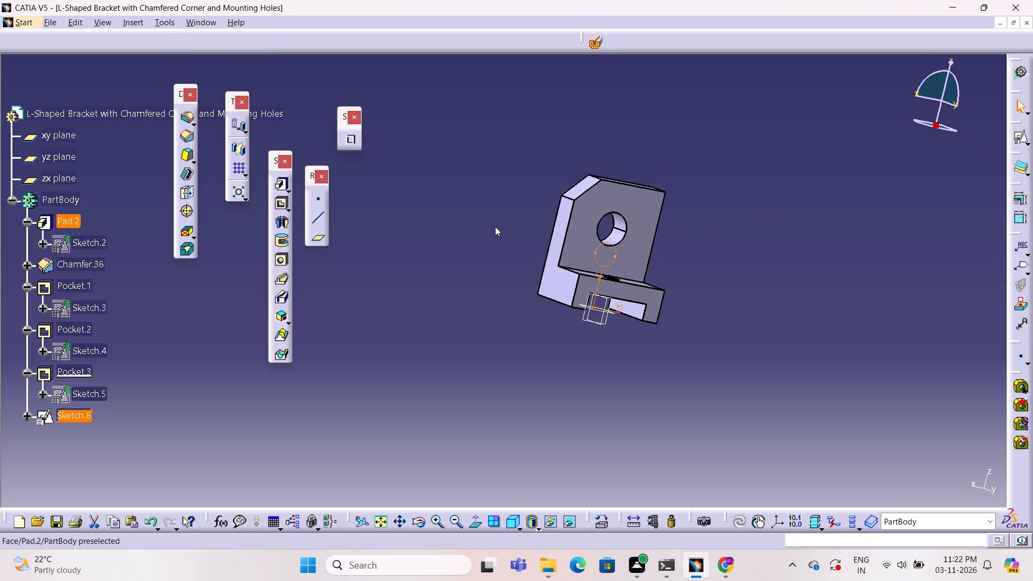
Cut the new circle through the wall with a Pocket set to Up to last and a 0 mm offset.
left_click(283, 207)
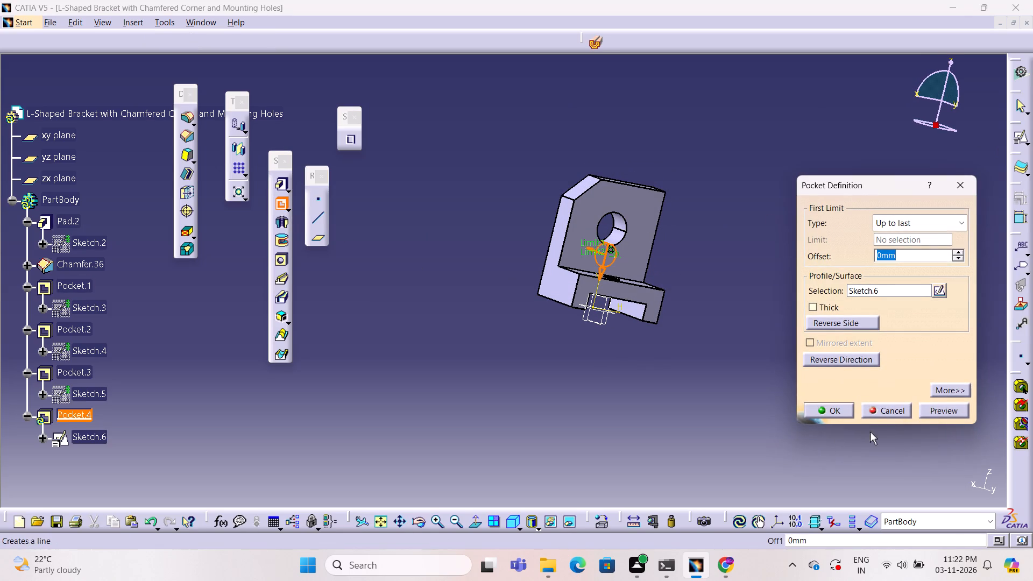
left_click(953, 409)
left_click(813, 407)
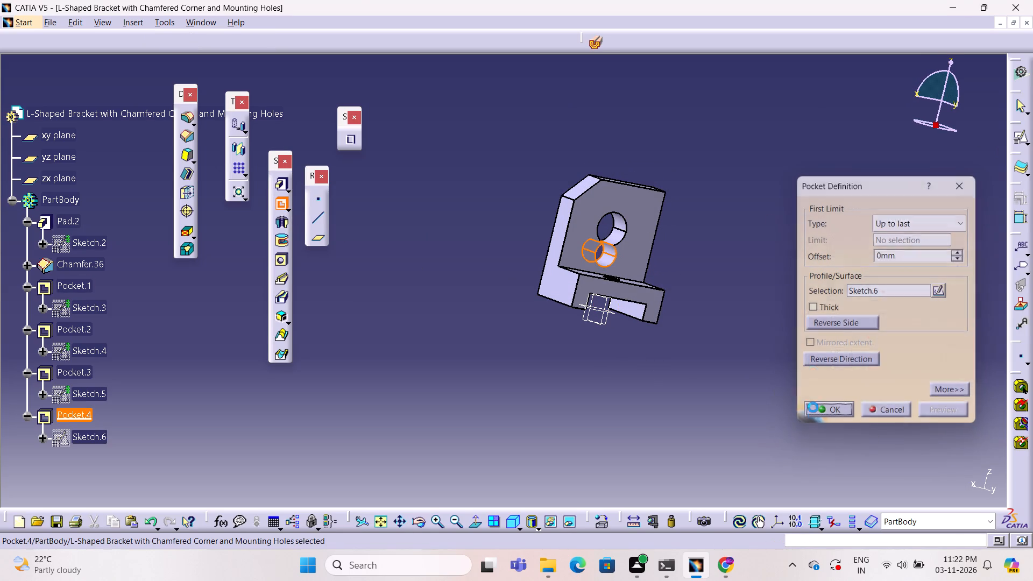
Inspect the new circular cut and the hole above it from both sides of the wall.
left_click(698, 392)
middle_click_drag(697, 382, 579, 369)
right_click_drag(697, 382, 579, 369)
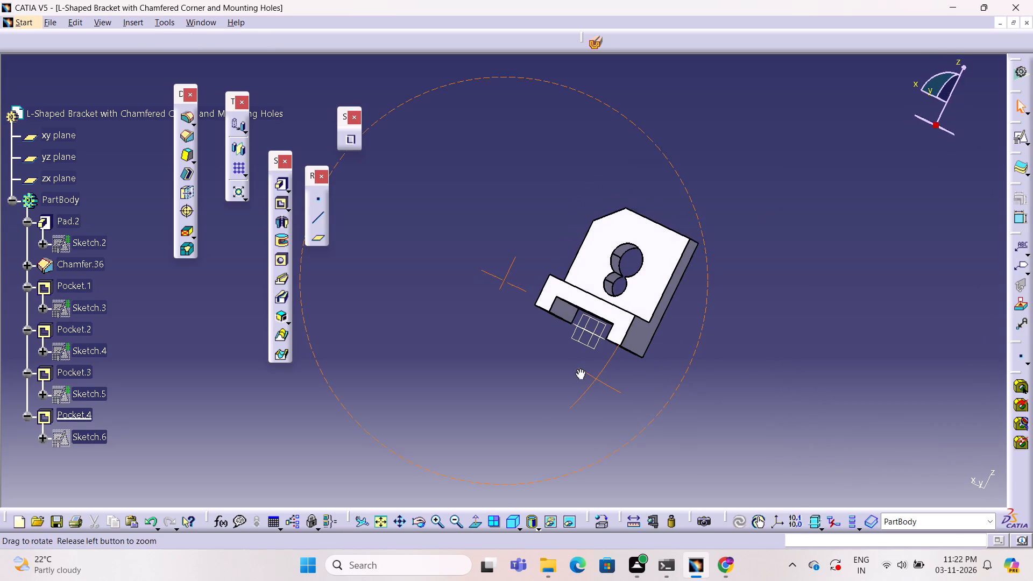
middle_click_drag(579, 369, 677, 359)
right_click_drag(579, 369, 677, 359)
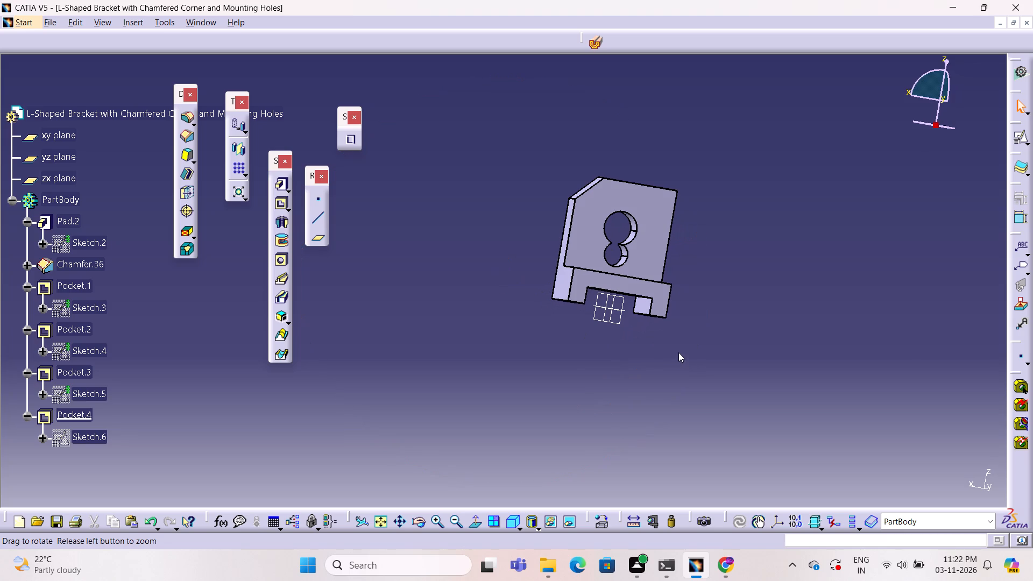
left_click(678, 352)
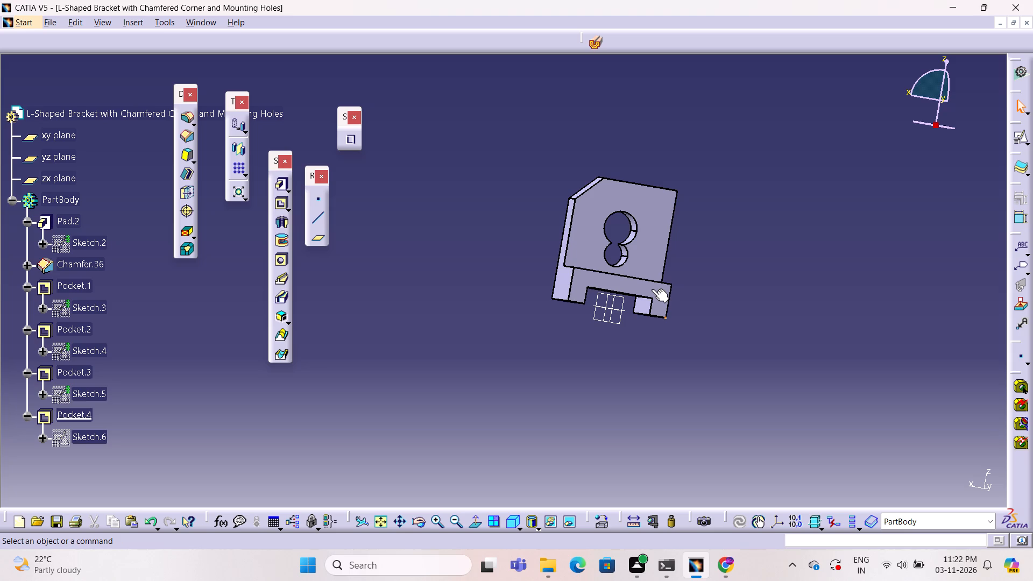
left_click(712, 266)
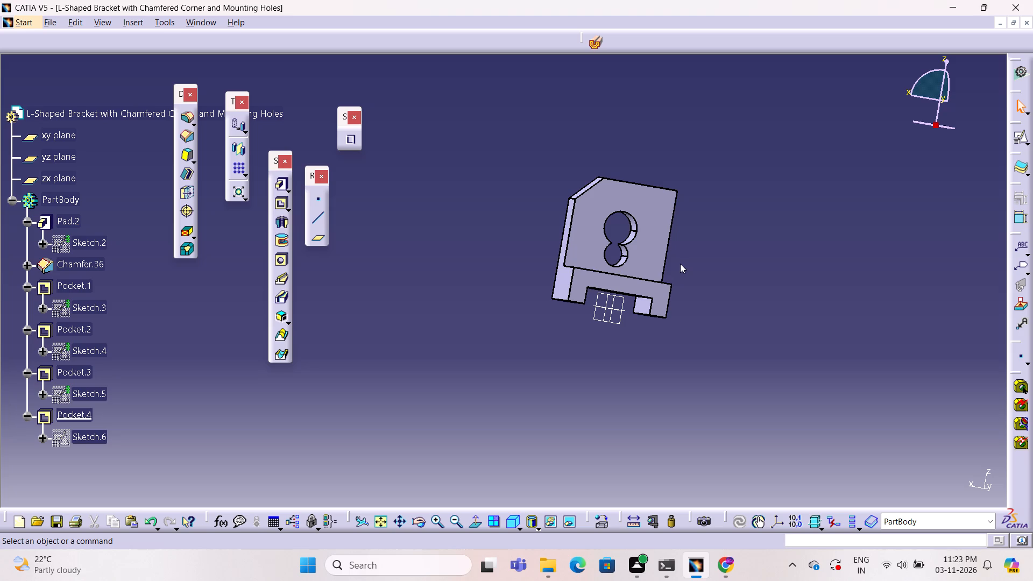
left_click(685, 259)
left_click(654, 256)
left_click(767, 242)
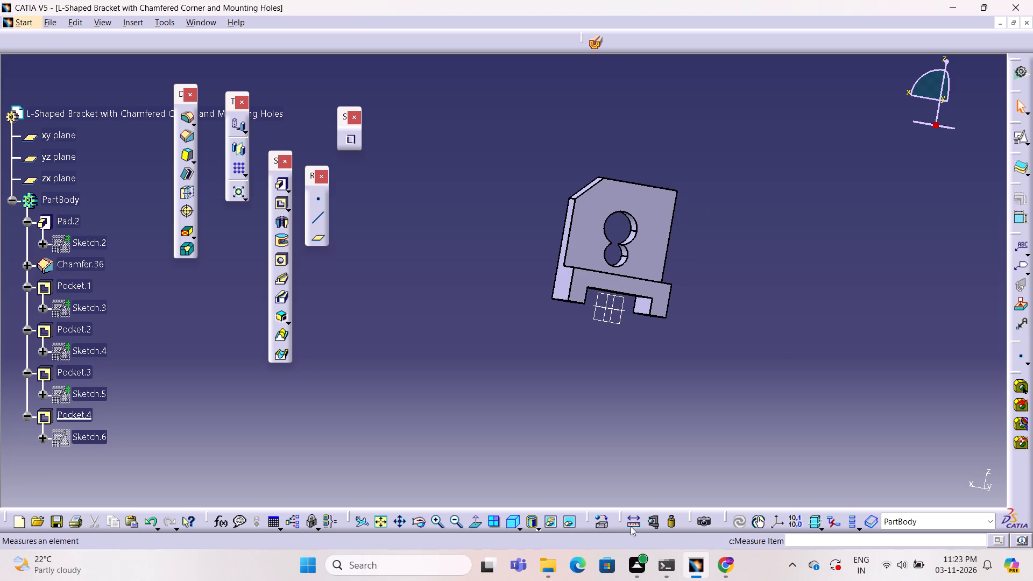
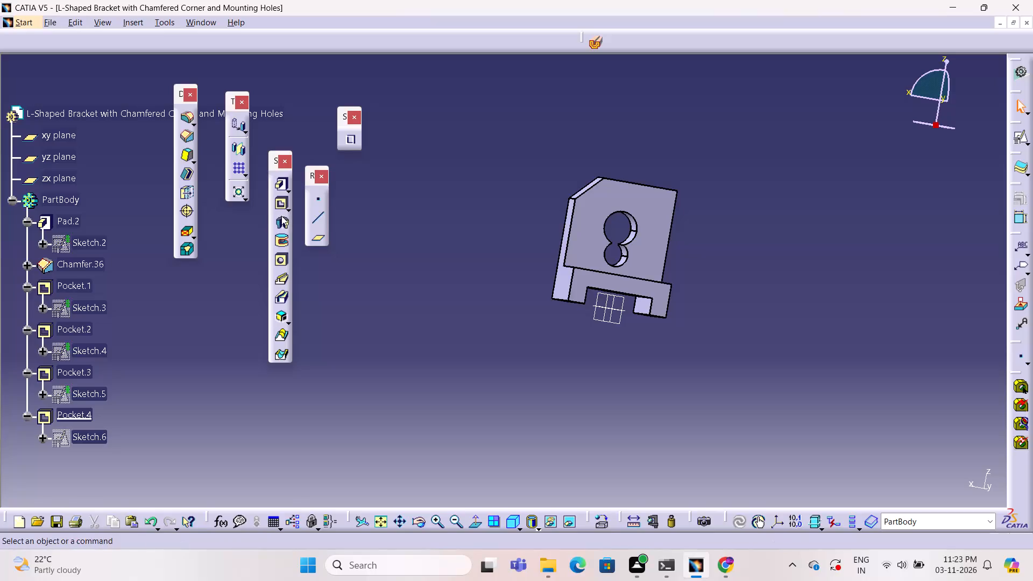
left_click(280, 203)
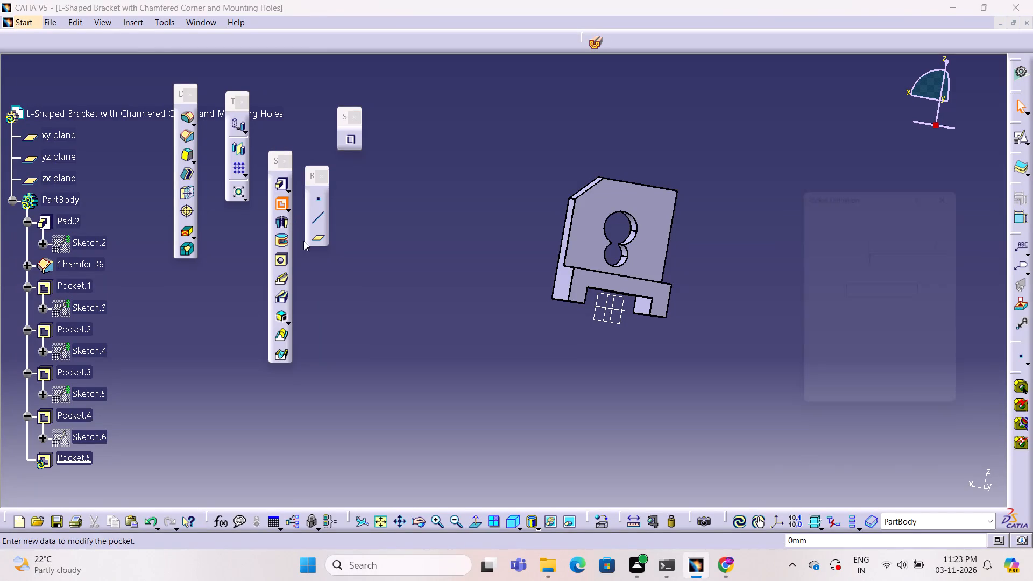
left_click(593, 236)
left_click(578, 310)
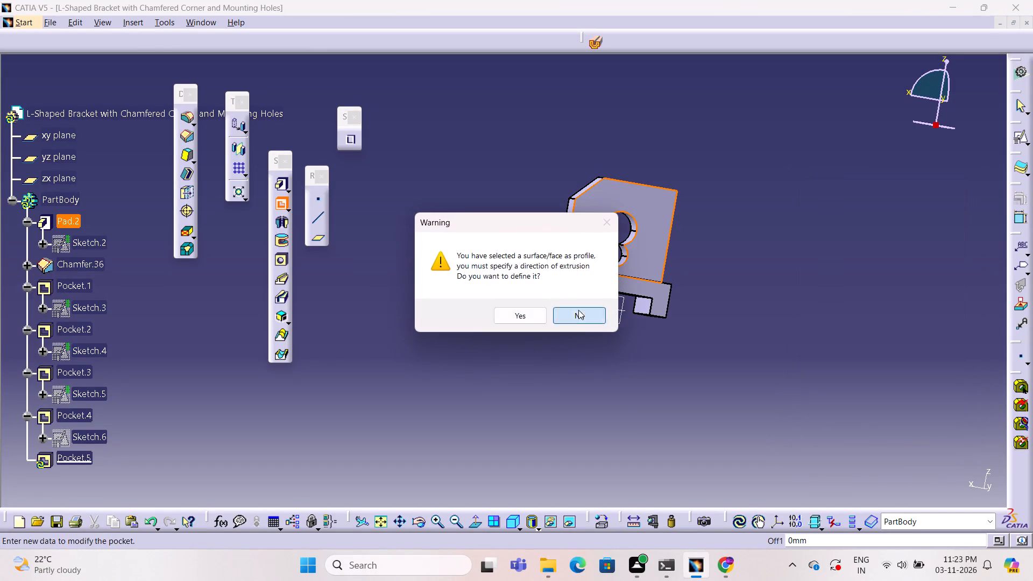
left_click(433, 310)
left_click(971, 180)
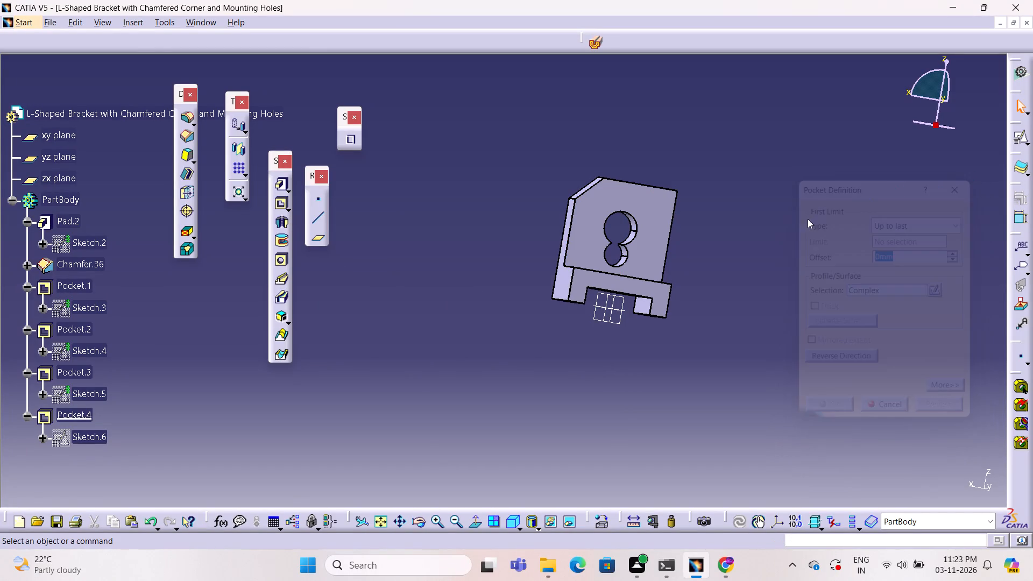
Edit the lower circular cut's sketch, adding three small circles around the 20 mm wall hole: one on each side and one directly above.
double_click(89, 433)
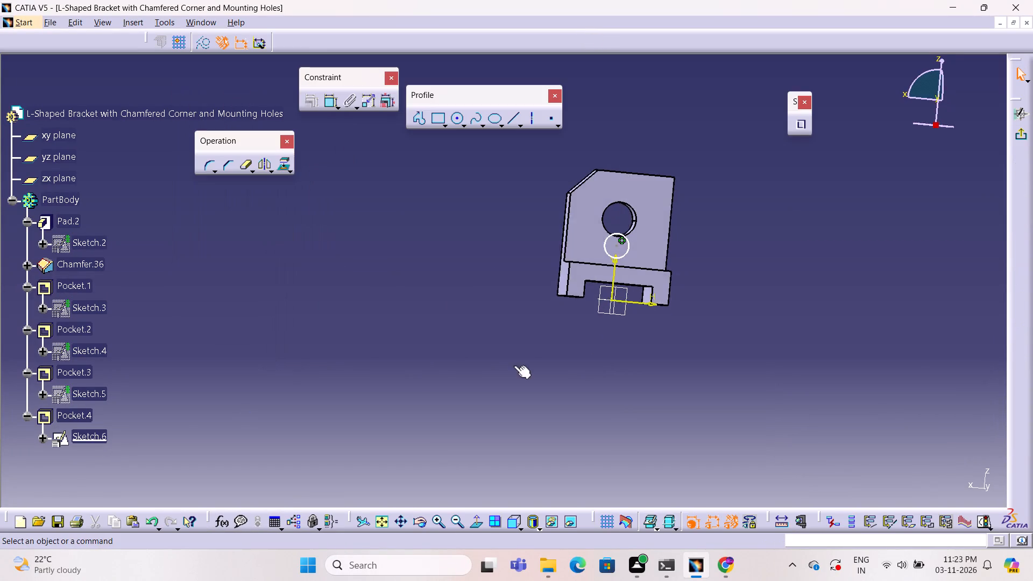
left_click(452, 116)
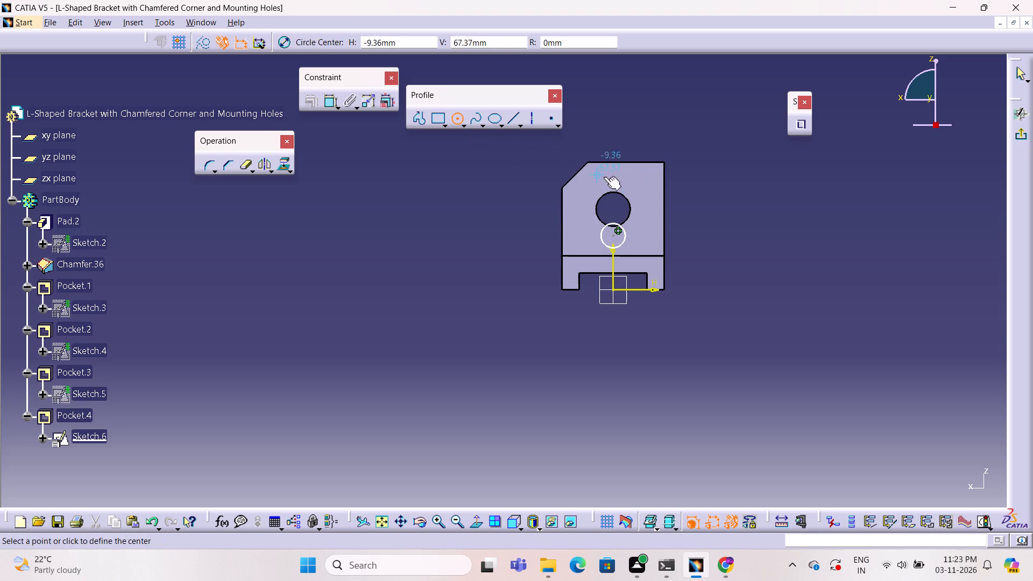
left_click(641, 211)
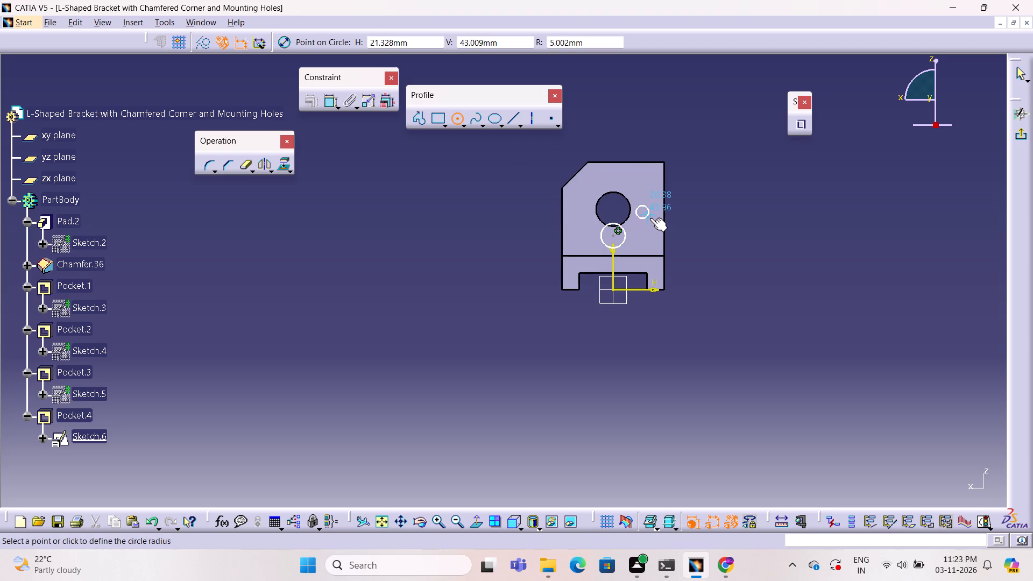
left_click(652, 221)
left_click(716, 207)
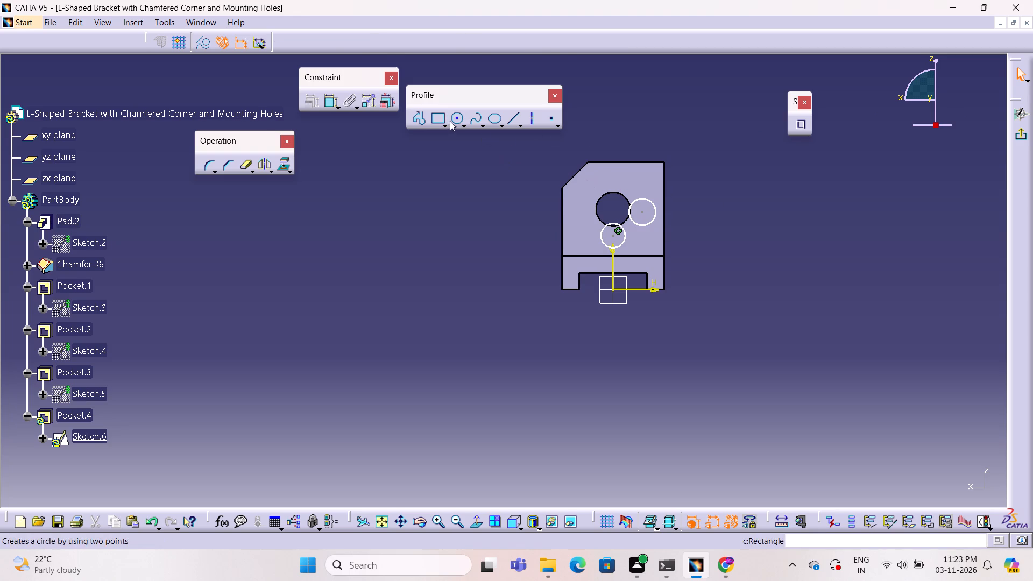
left_click(452, 119)
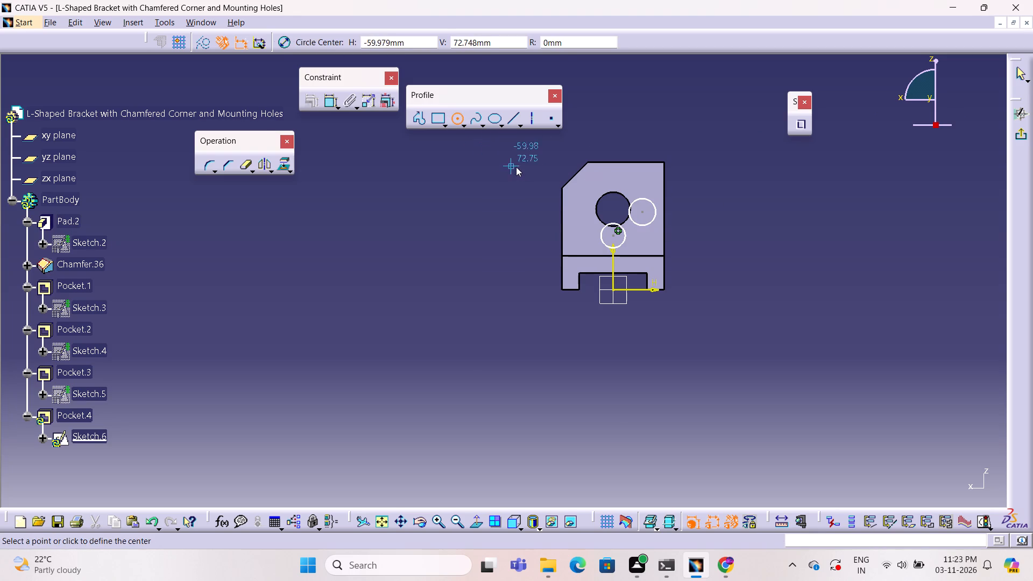
left_click(576, 206)
left_click(584, 216)
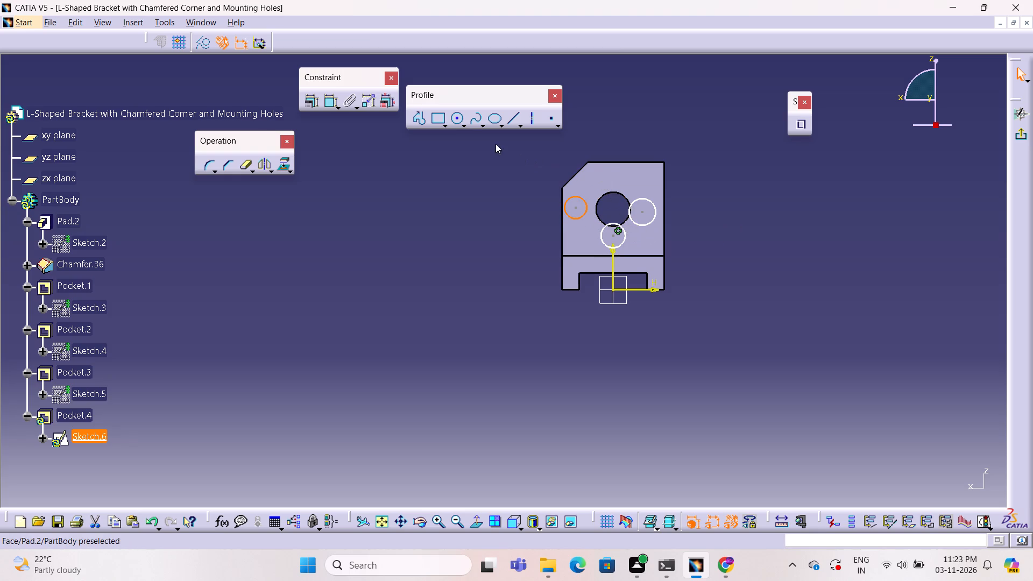
left_click(458, 117)
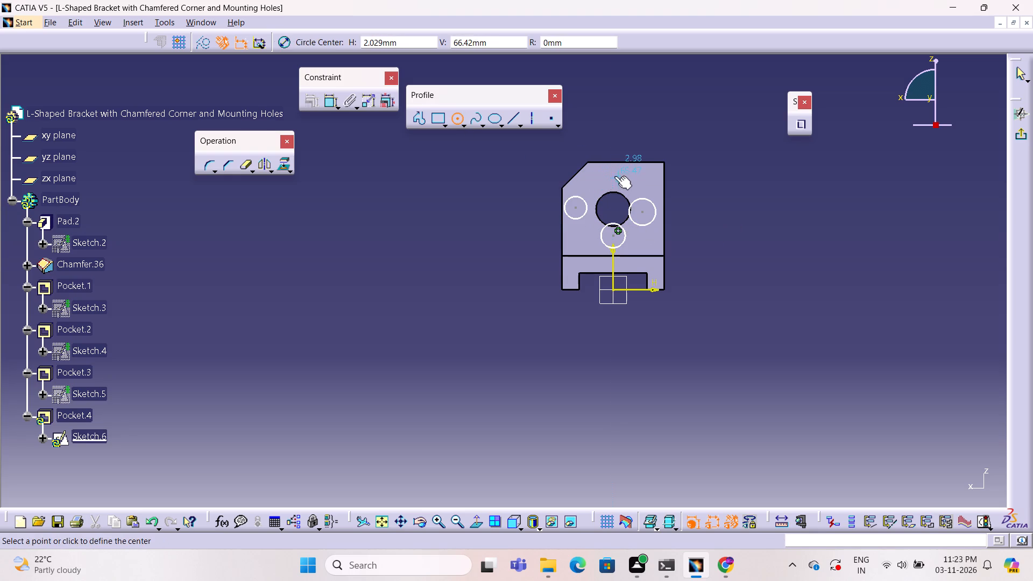
left_click(613, 176)
left_click(620, 189)
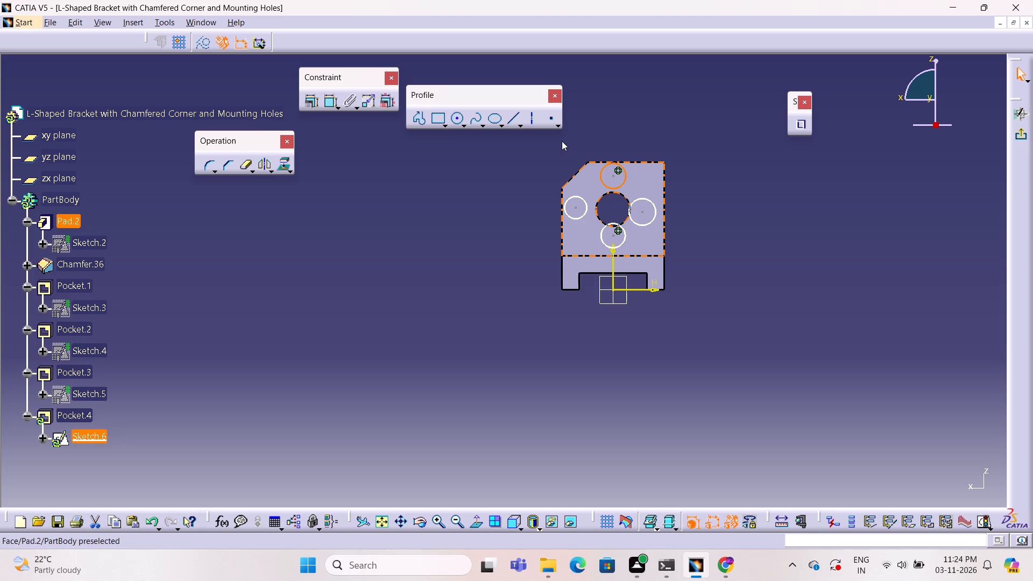
left_click(761, 243)
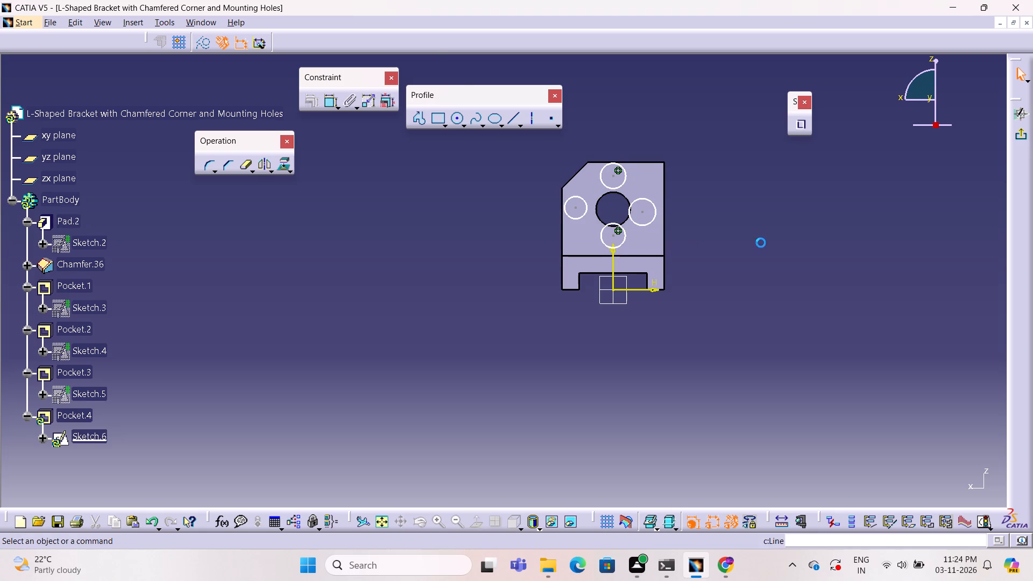
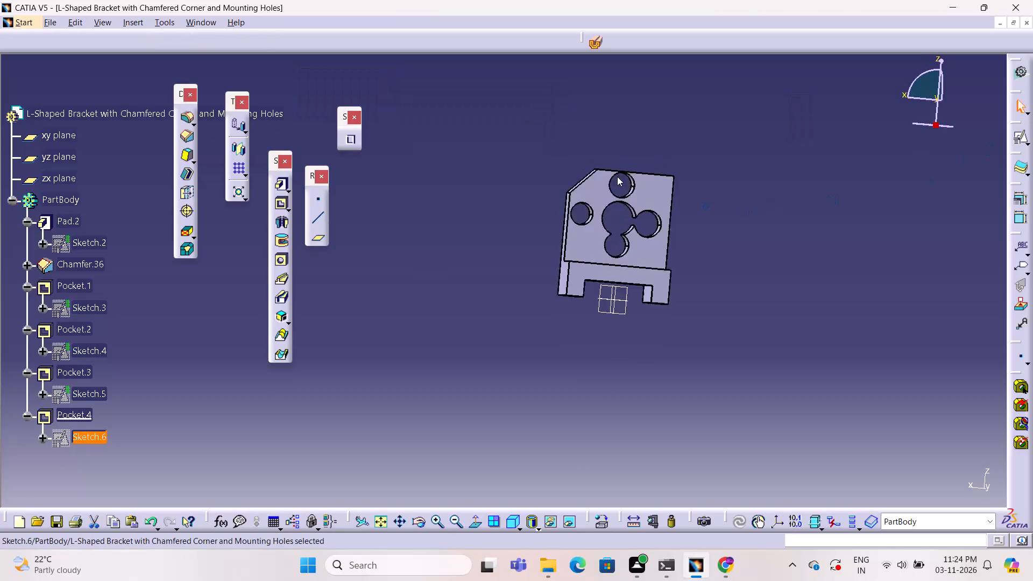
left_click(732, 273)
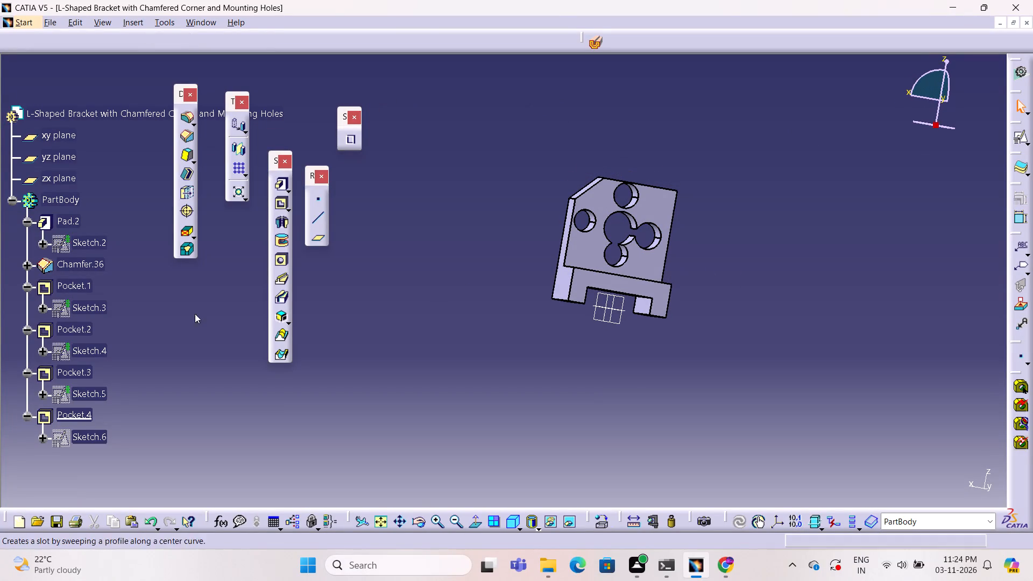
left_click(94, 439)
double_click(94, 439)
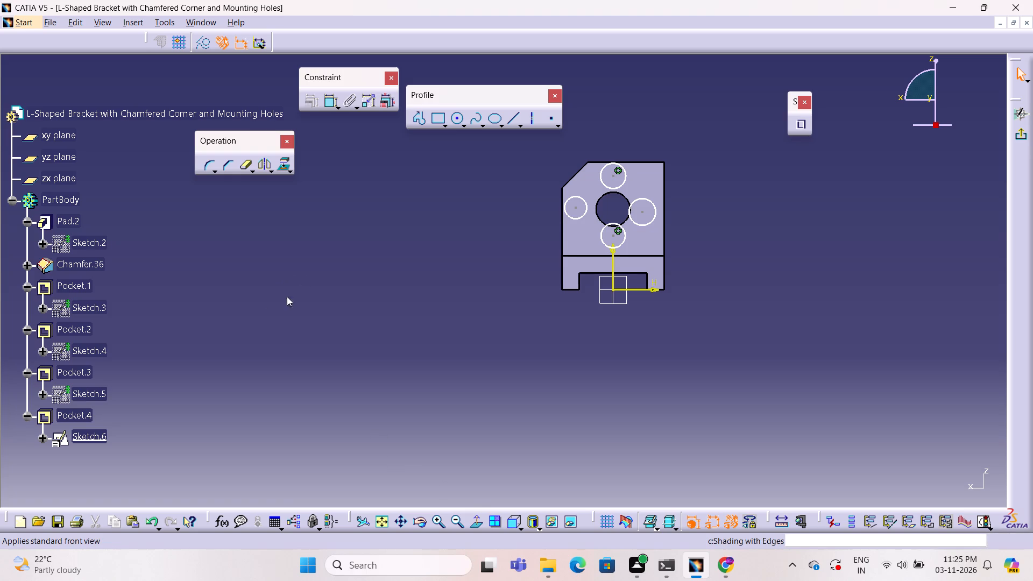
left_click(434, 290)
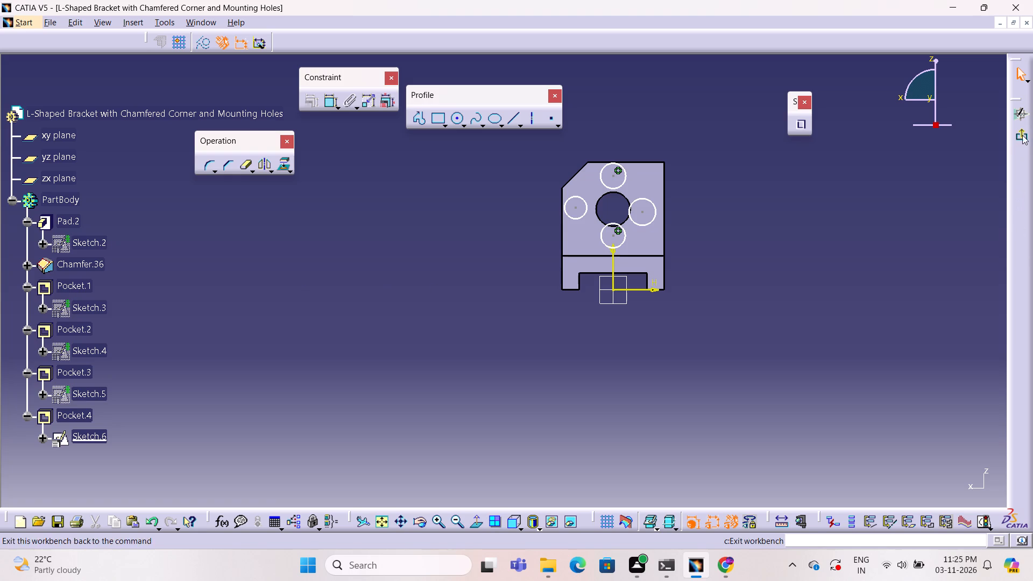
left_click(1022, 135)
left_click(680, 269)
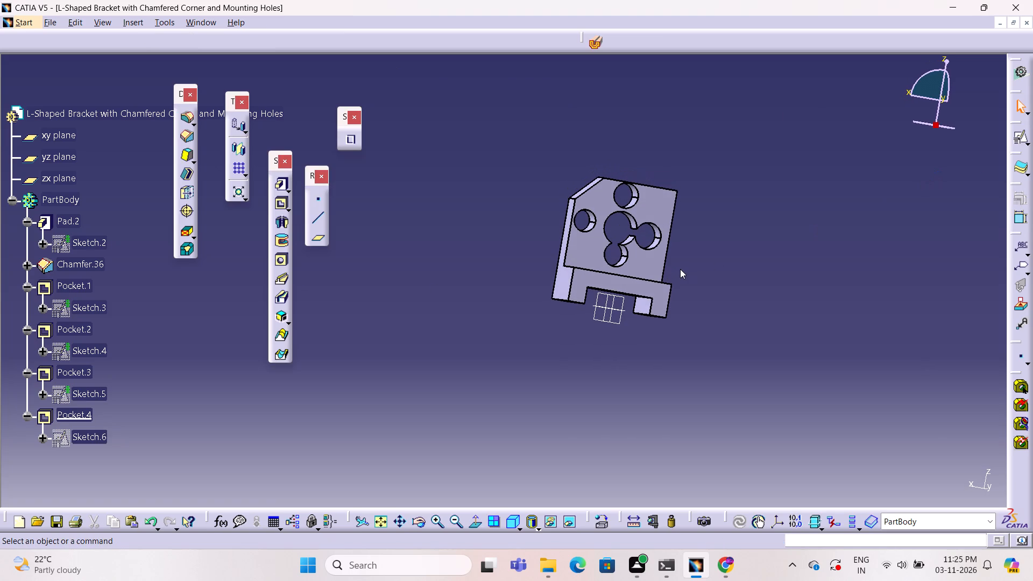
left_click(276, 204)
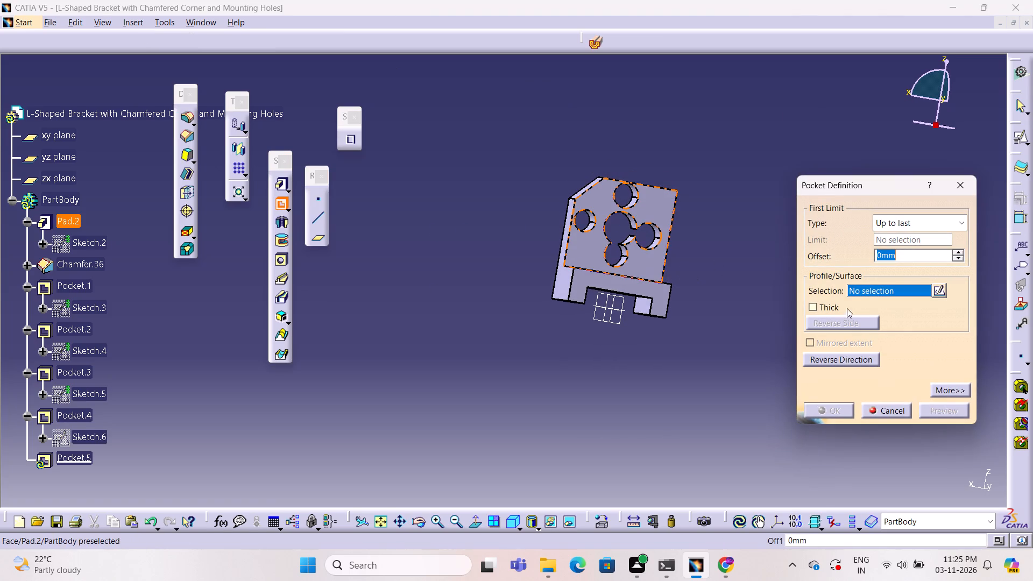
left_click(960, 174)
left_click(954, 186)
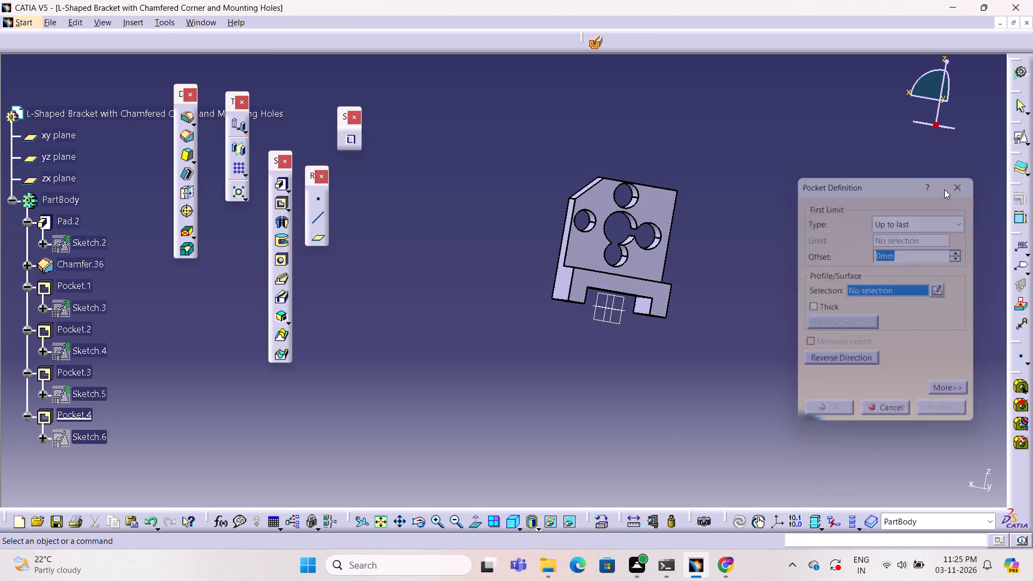
Inspect the four circular cuts around the wall hole and the base of the bracket from an angled view.
left_click(732, 221)
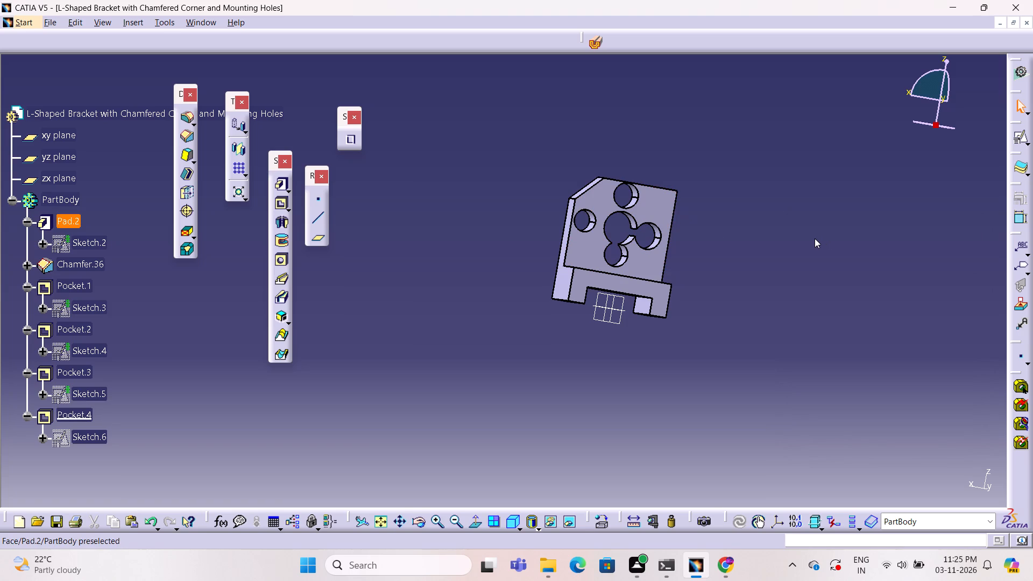
left_click(813, 238)
middle_click_drag(813, 238, 529, 263)
right_click_drag(813, 238, 529, 263)
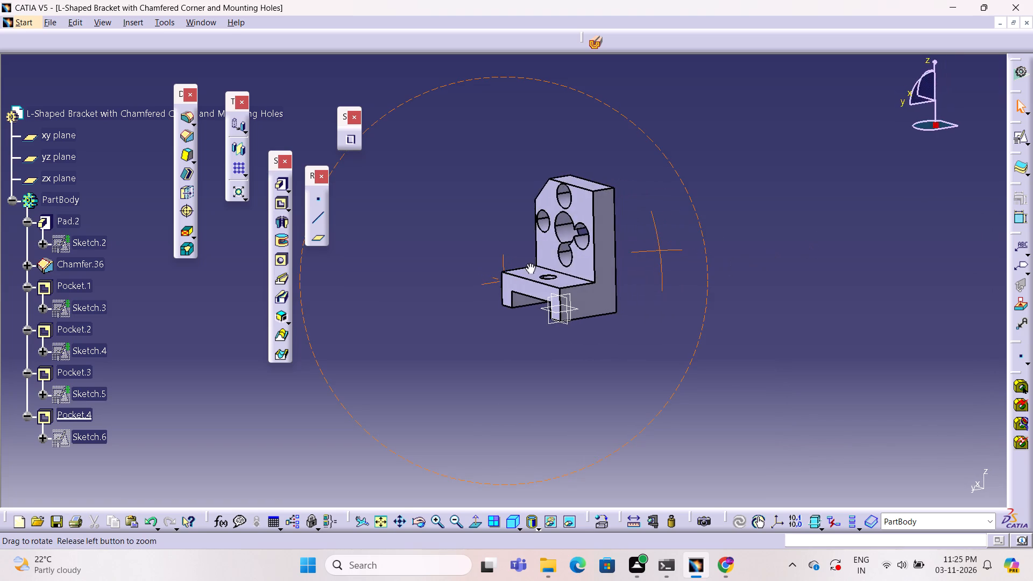
middle_click_drag(529, 263, 621, 257)
right_click_drag(529, 263, 621, 257)
middle_click(621, 257)
middle_click_drag(578, 240, 625, 231)
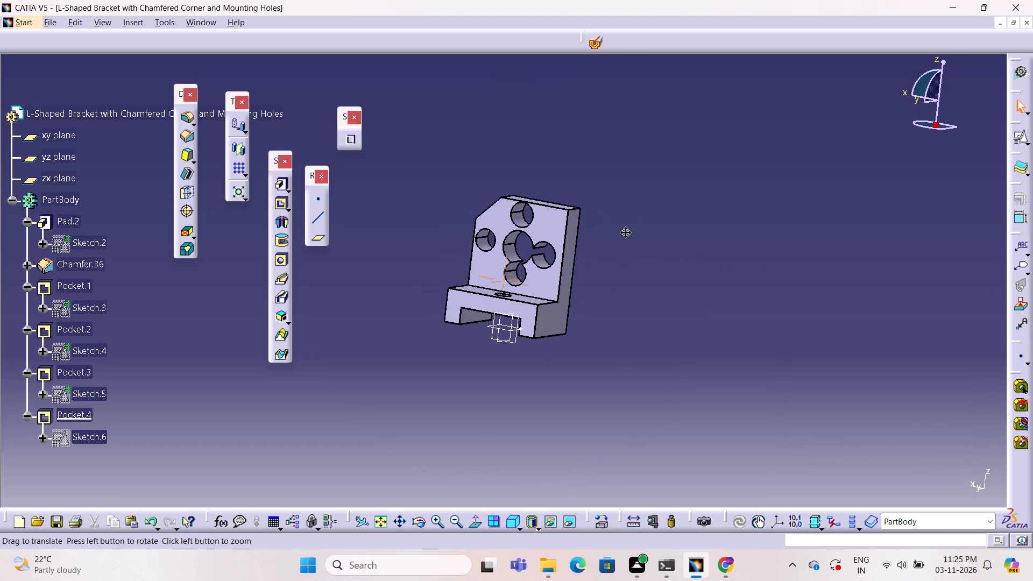
middle_click_drag(625, 231, 695, 225)
left_click(512, 226)
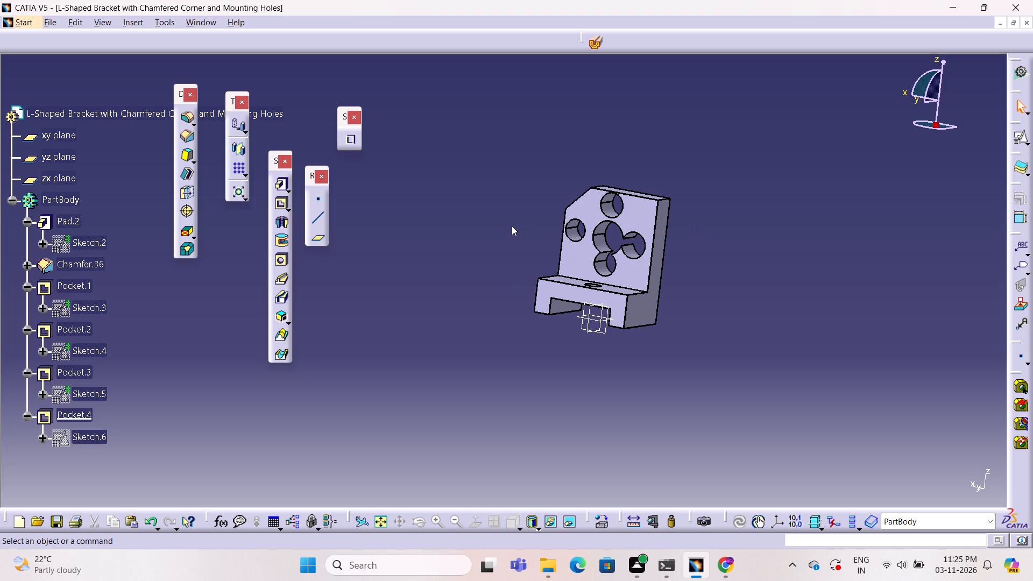
left_click(765, 256)
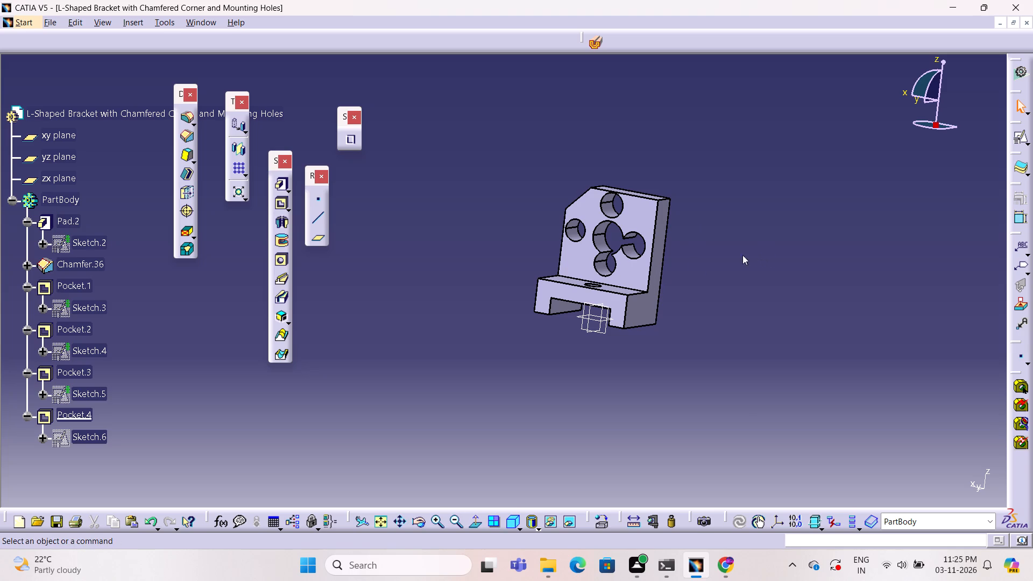
Add a small rectangle to the circular cuts' sketch, starting at the lower circle's centre, and update the part.
double_click(100, 433)
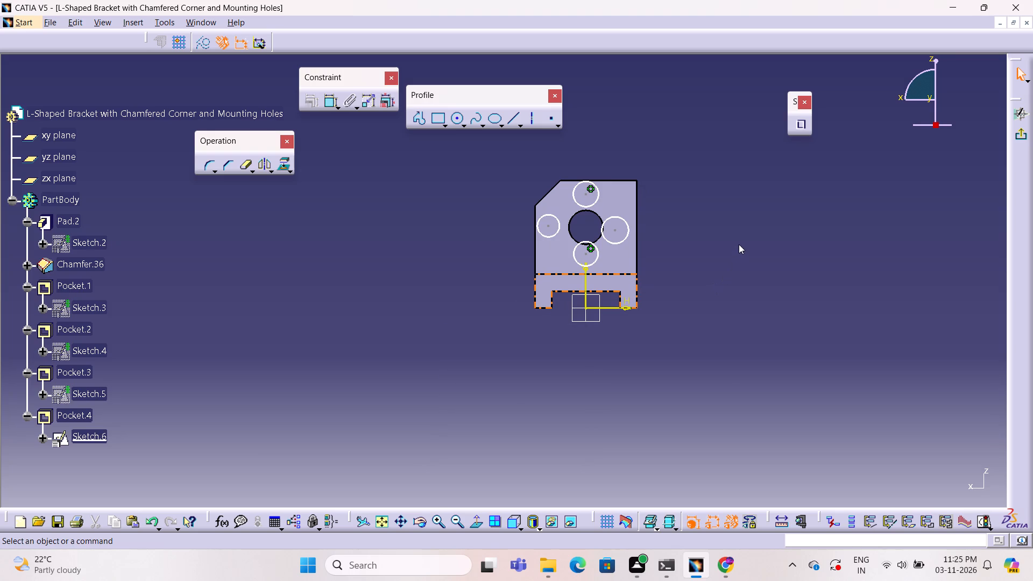
left_click(438, 117)
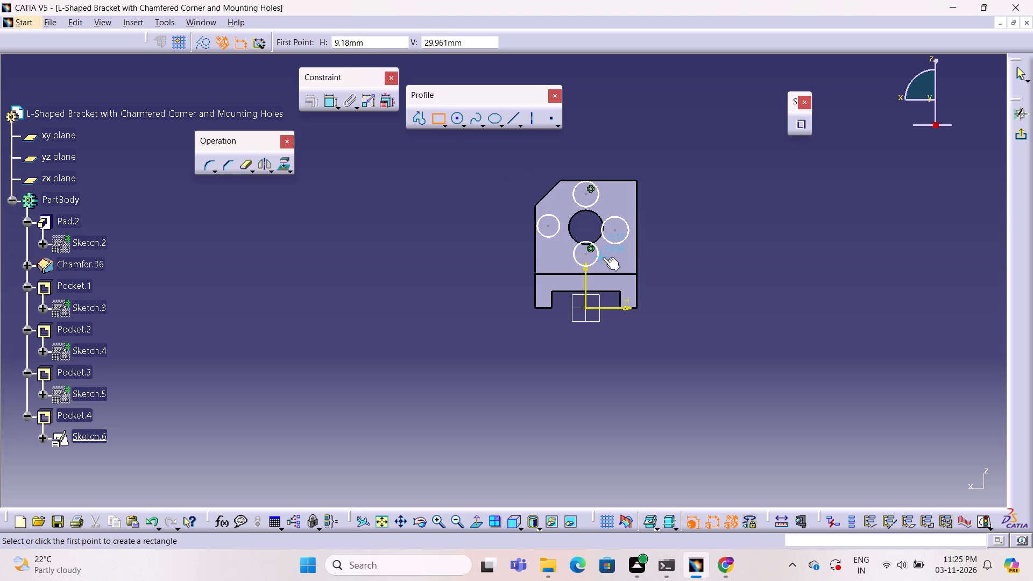
left_click(586, 254)
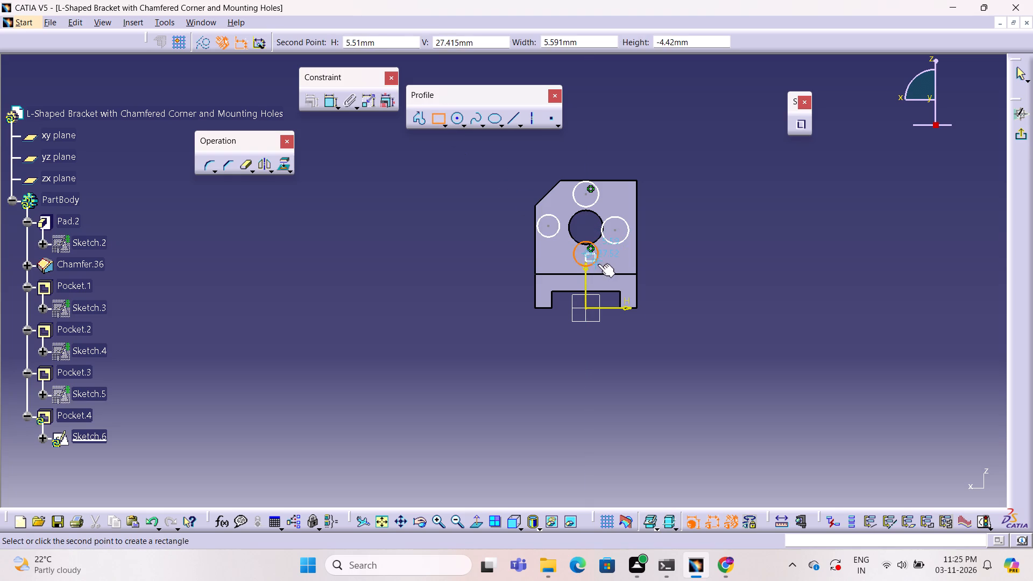
left_click(614, 271)
left_click(731, 256)
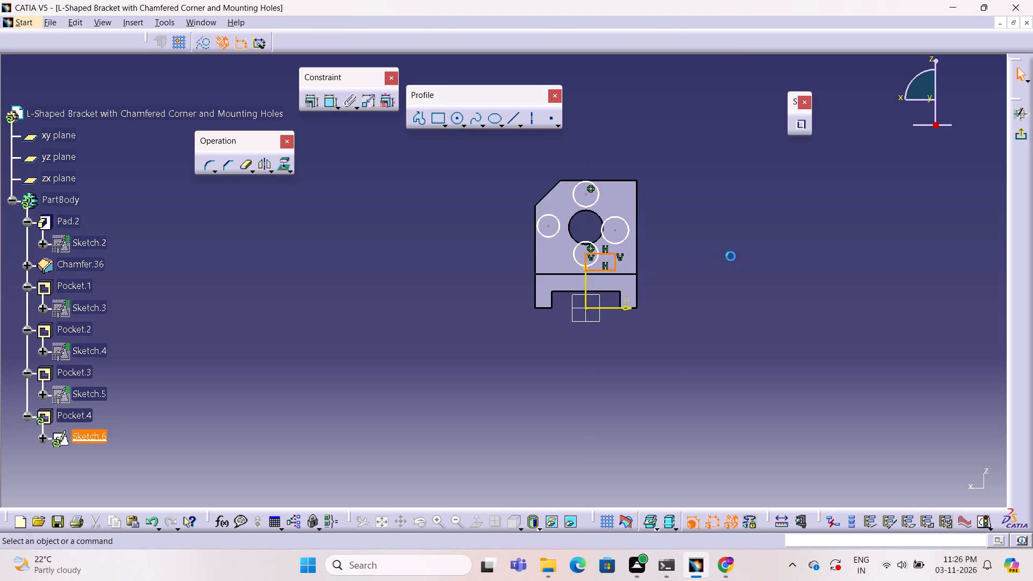
left_click(1024, 131)
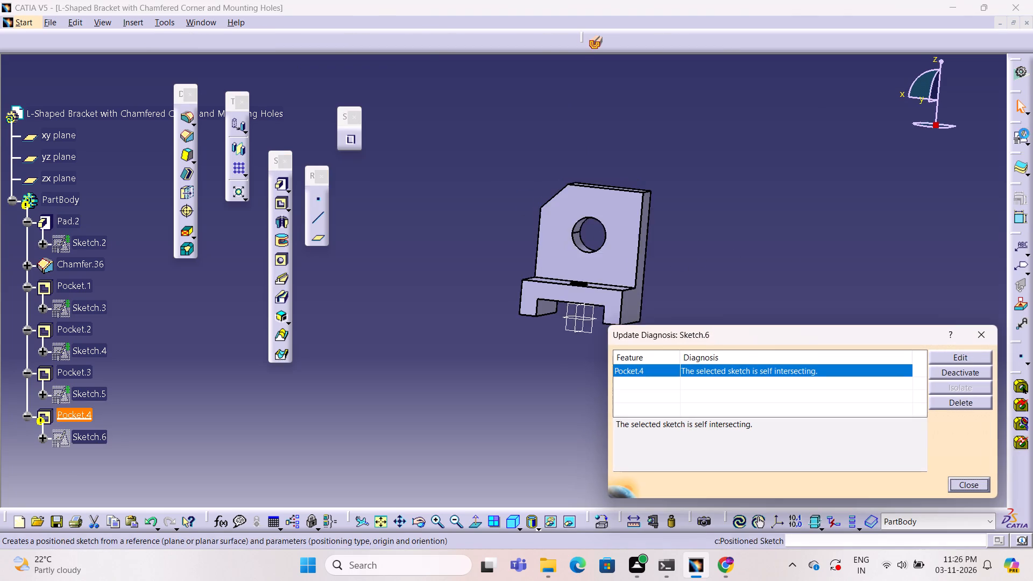
left_click(992, 338)
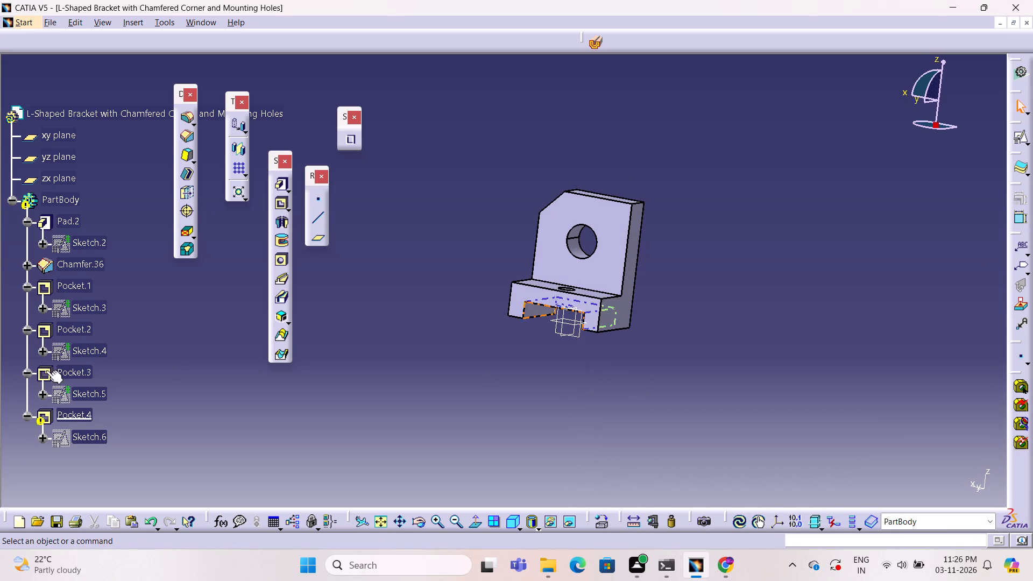
Edit the circular cuts' sketch again, enlarging the small rectangle slightly upward and sideways, and update the part.
double_click(81, 437)
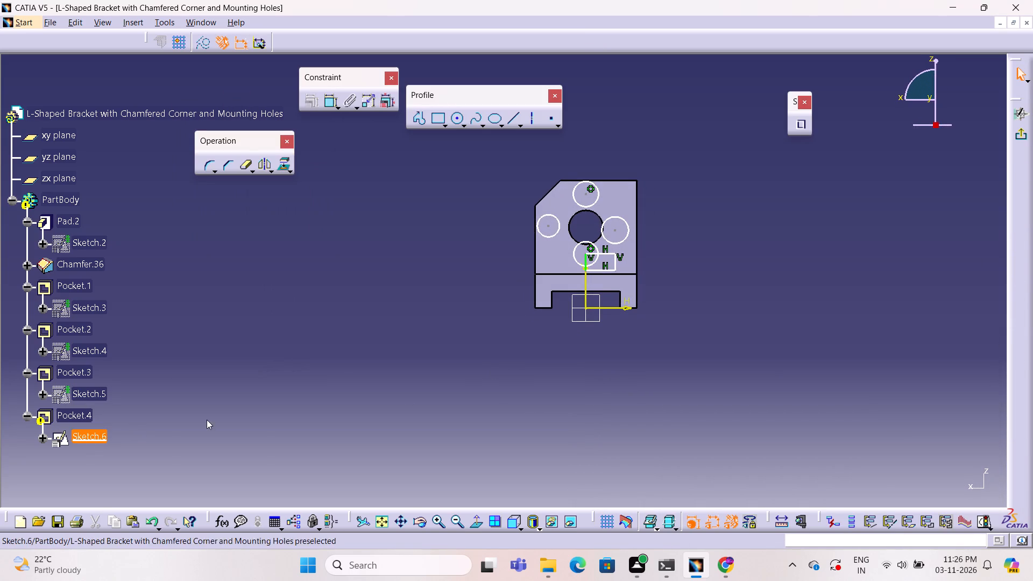
left_click(613, 264)
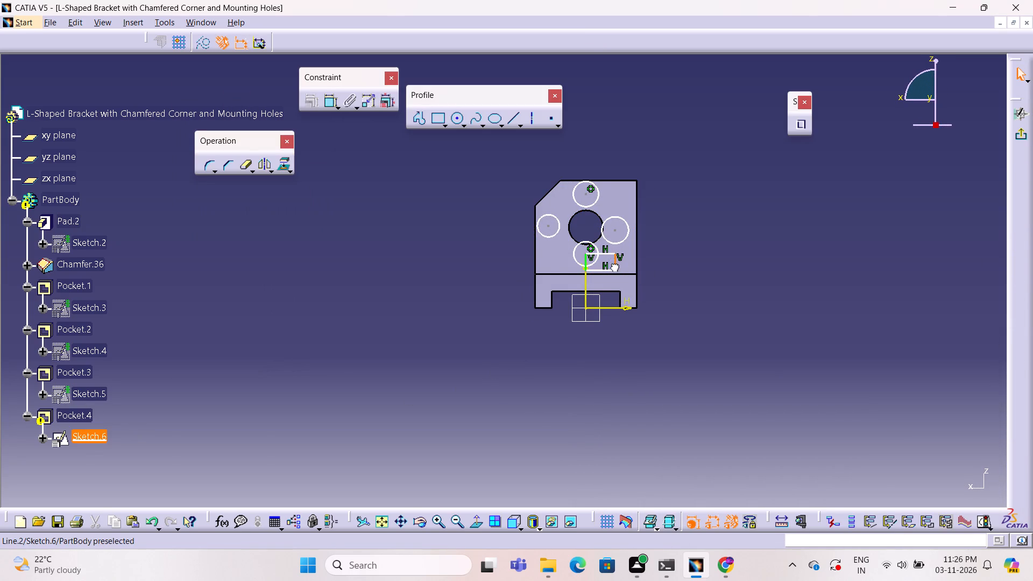
left_click(602, 252)
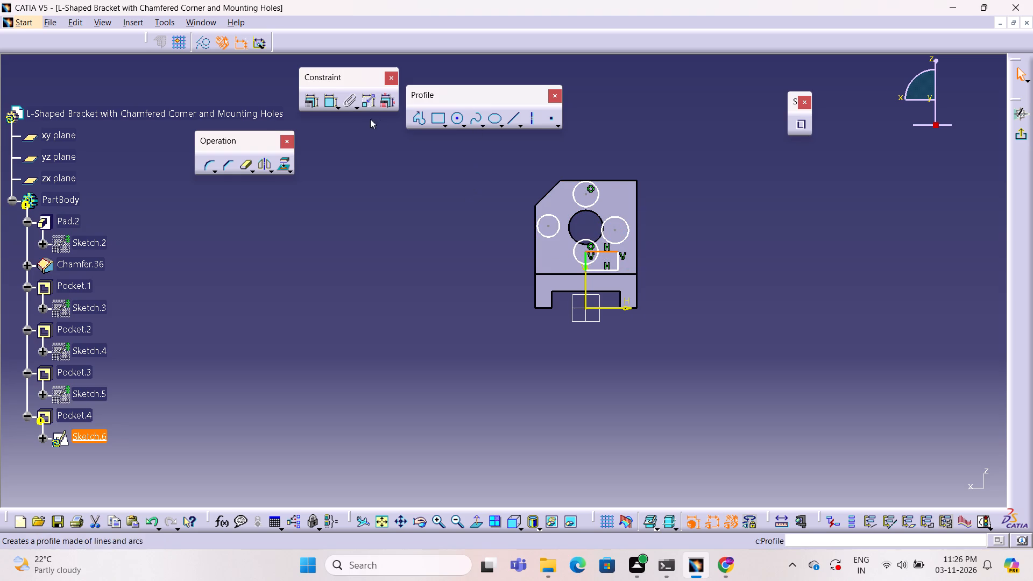
left_click(1028, 130)
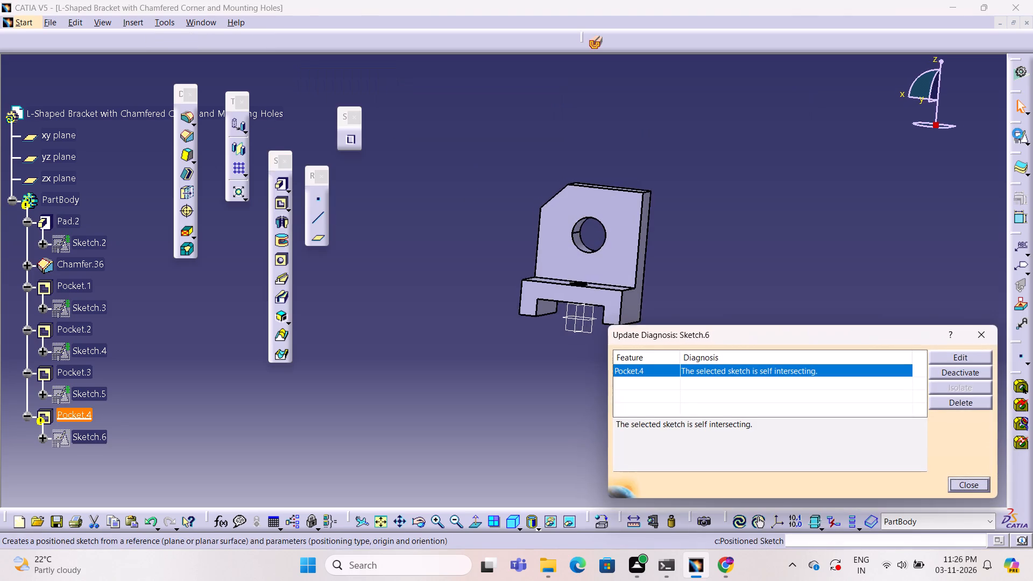
Deactivate Pocket.4 with the circular cuts around the wall hole and delete the pocket, keeping its sketch.
left_click(980, 373)
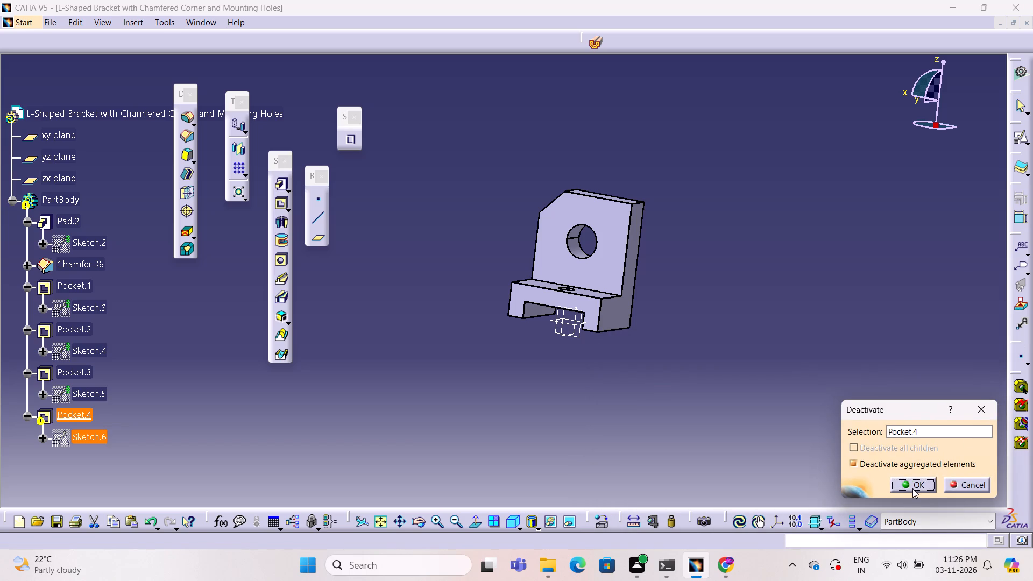
left_click(912, 488)
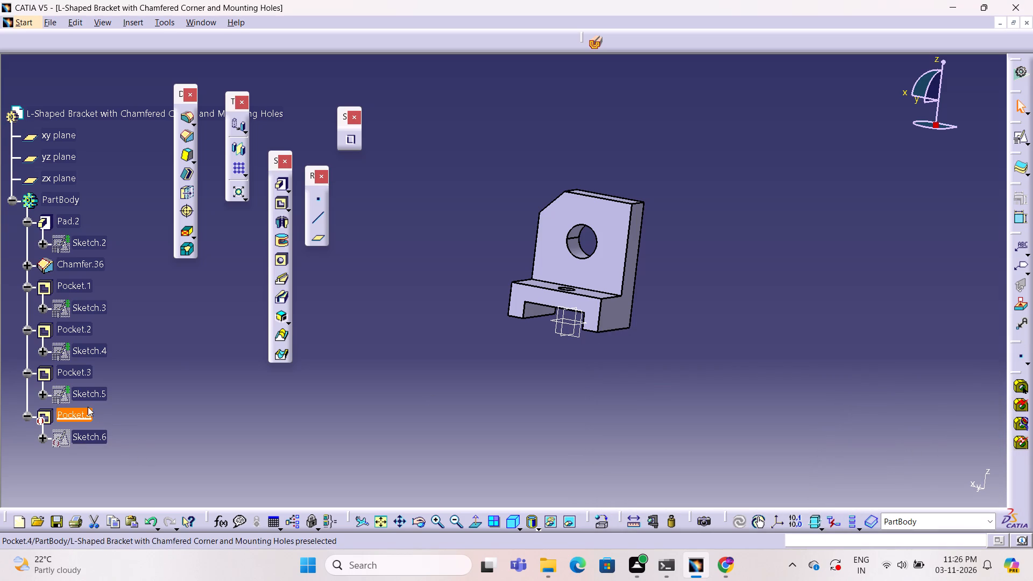
right_click(80, 417)
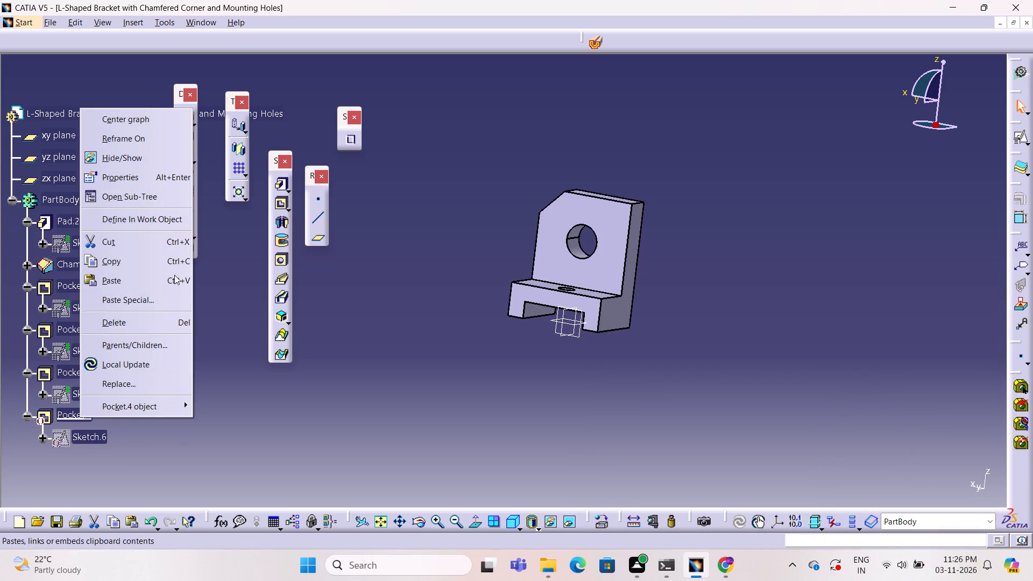
left_click(181, 314)
left_click(928, 483)
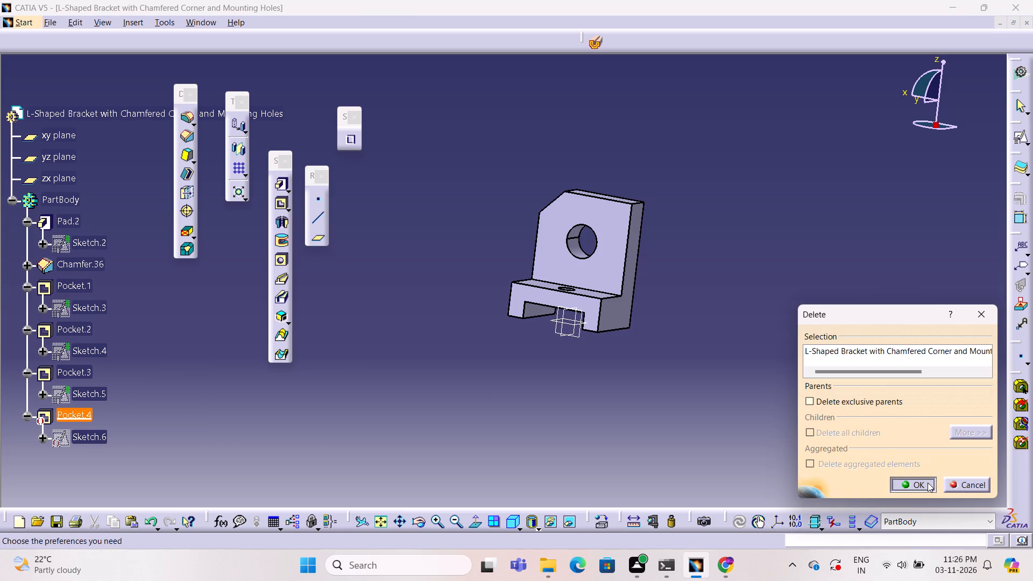
left_click(806, 400)
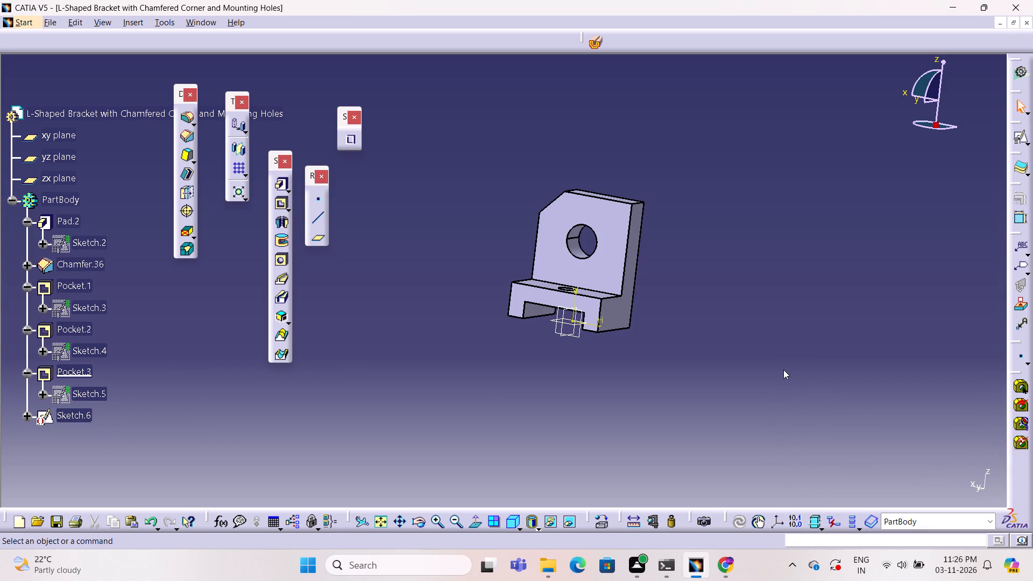
left_click(783, 370)
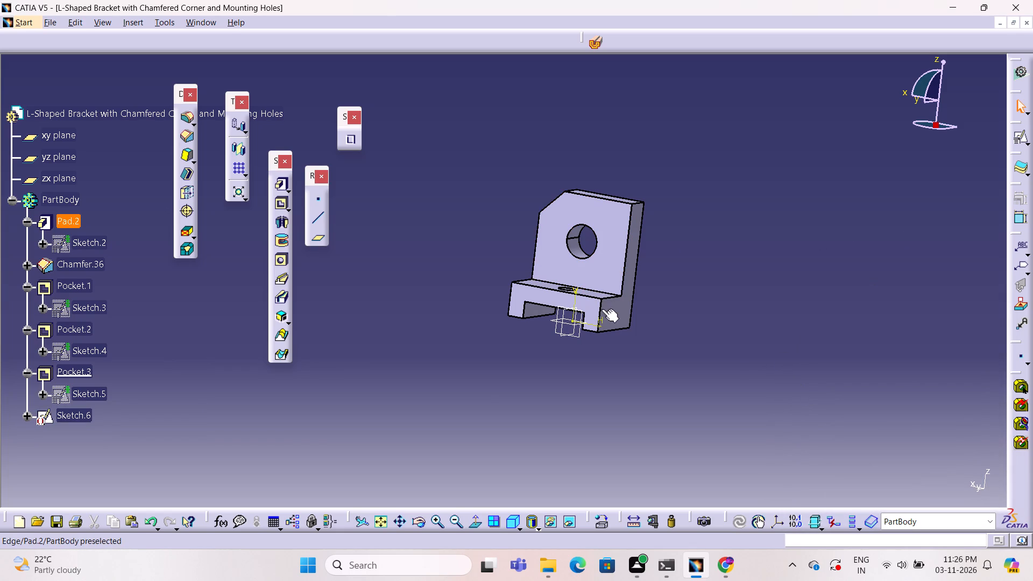
Create a positioned sketch on the L-shaped side face and draw a small circle near the vertical leg's top, centred about H 11.5, V 65.1 mm.
left_click(617, 312)
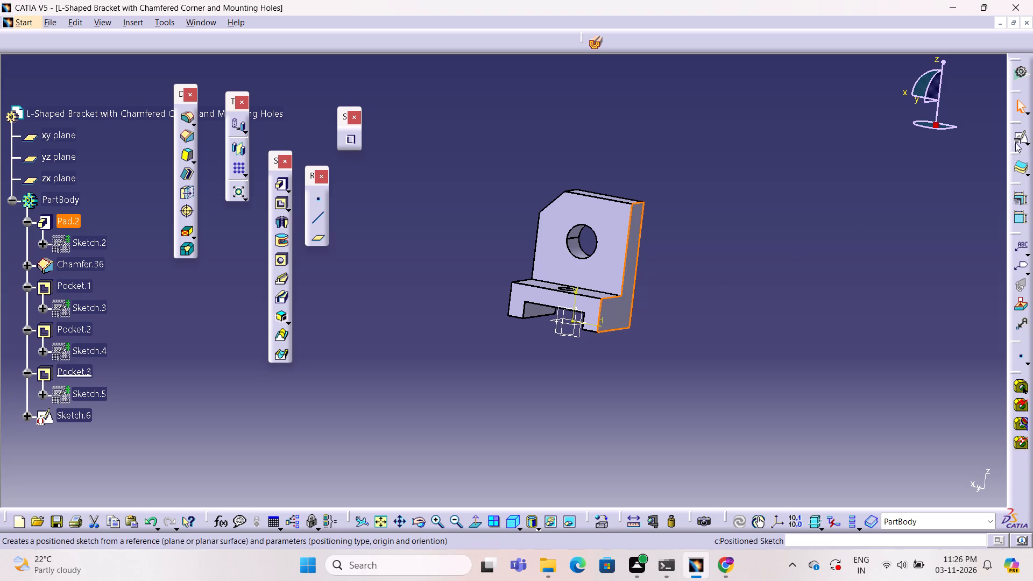
left_click(1017, 139)
left_click(917, 485)
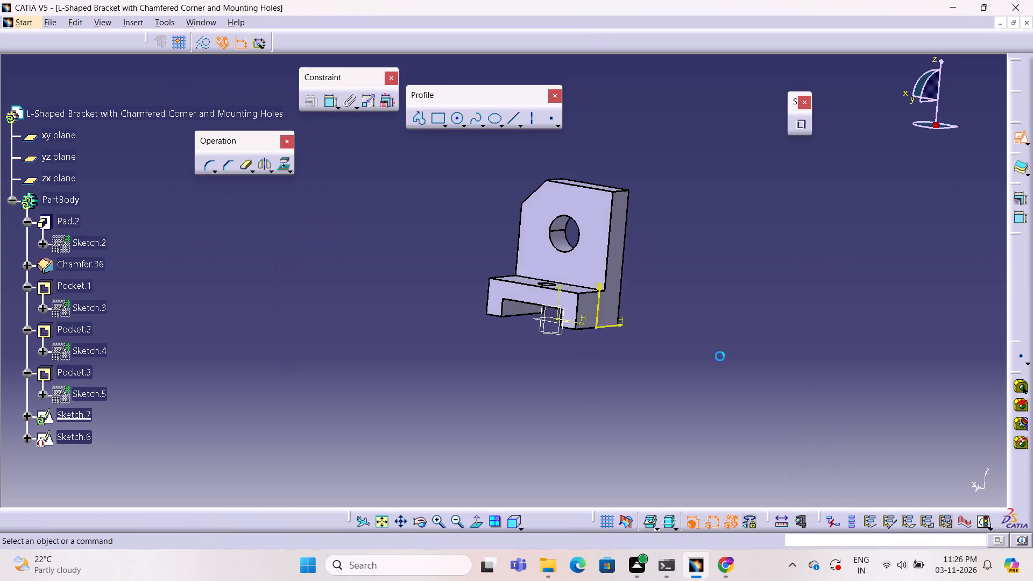
left_click(454, 118)
left_click(515, 197)
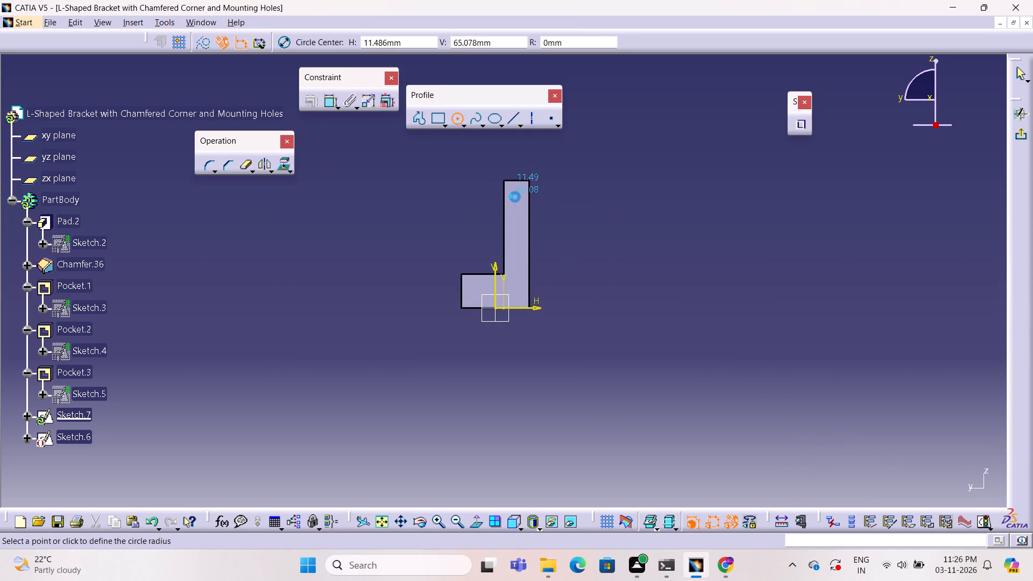
left_click(519, 203)
left_click(569, 207)
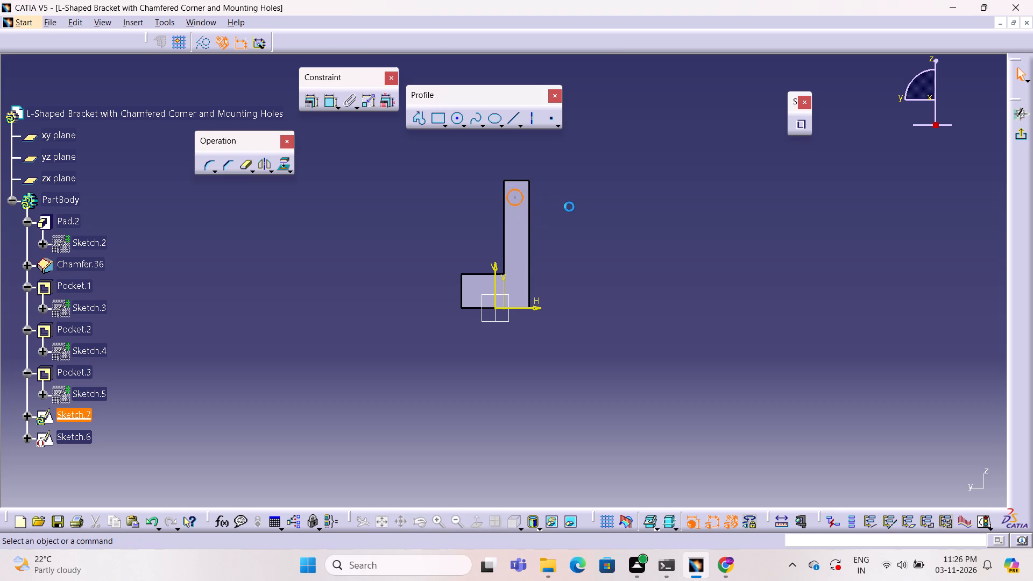
Draw a second, much larger circle centred on the vertical leg just below the small circle, extending past both edges of the leg.
left_click(459, 121)
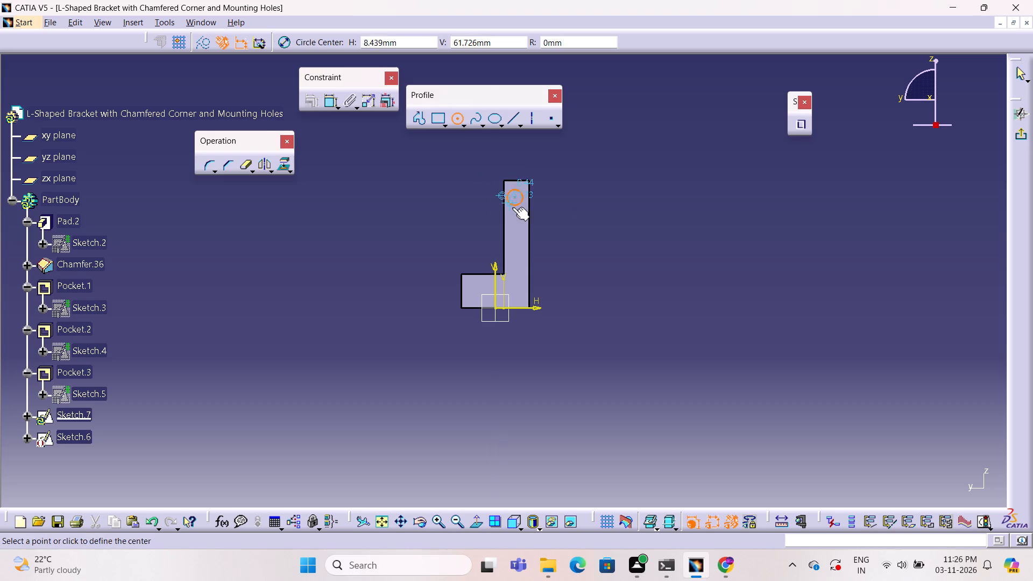
double_click(516, 216)
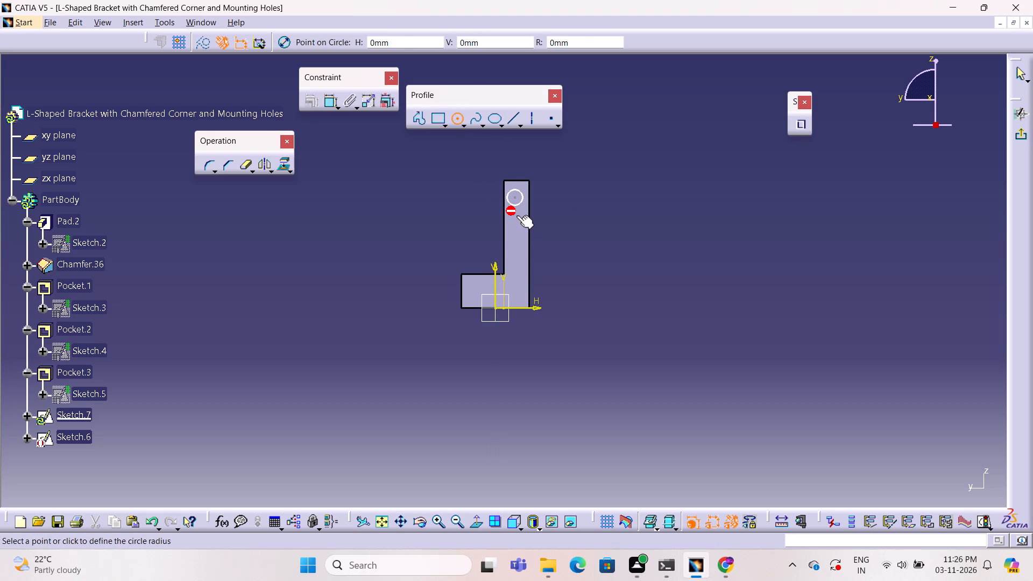
left_click(563, 215)
left_click(563, 215)
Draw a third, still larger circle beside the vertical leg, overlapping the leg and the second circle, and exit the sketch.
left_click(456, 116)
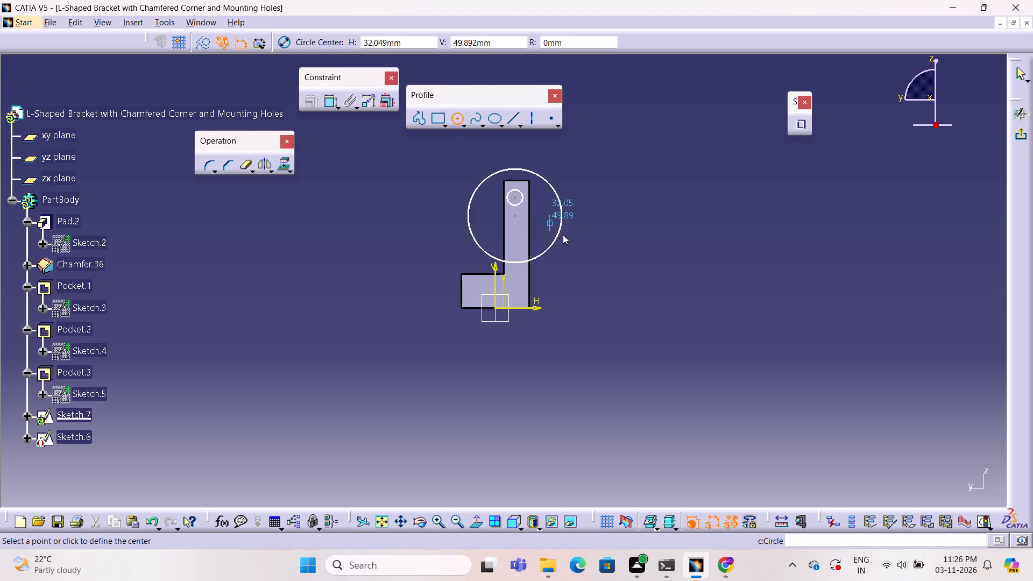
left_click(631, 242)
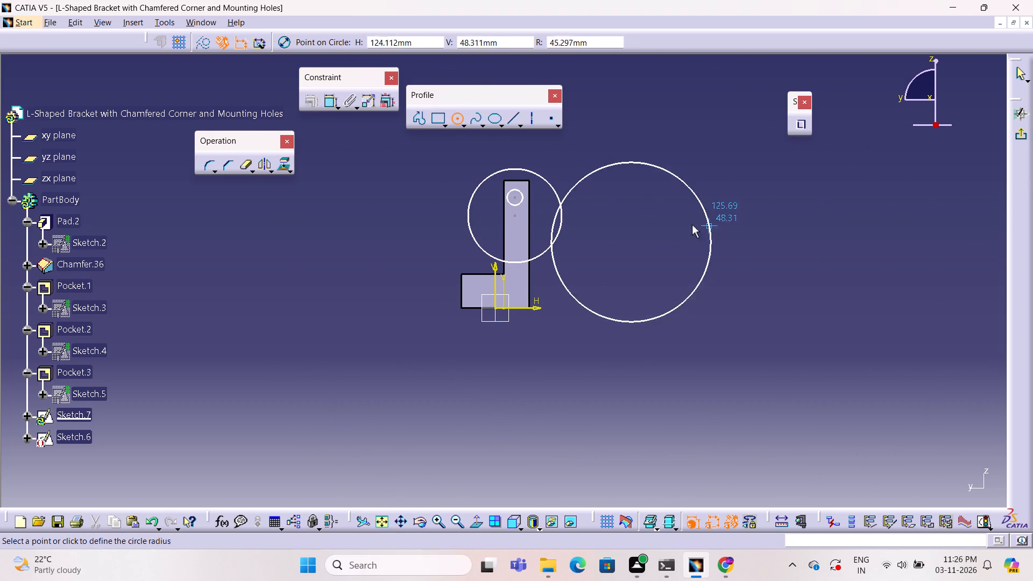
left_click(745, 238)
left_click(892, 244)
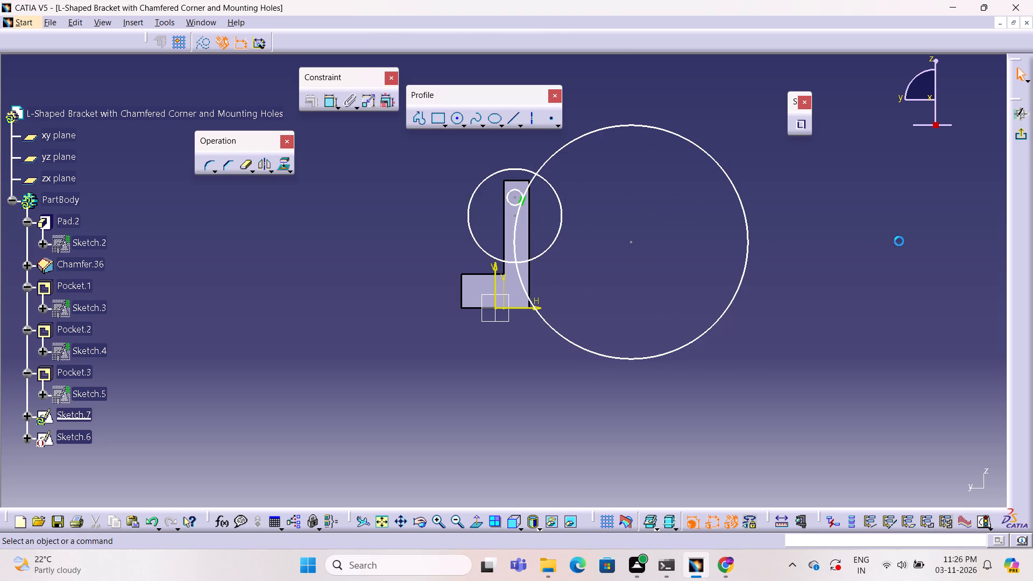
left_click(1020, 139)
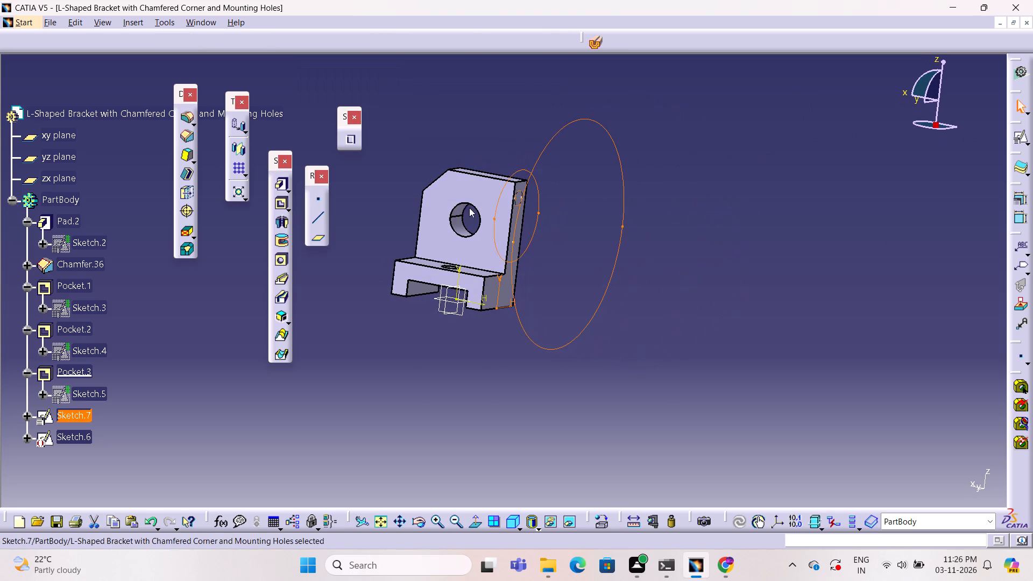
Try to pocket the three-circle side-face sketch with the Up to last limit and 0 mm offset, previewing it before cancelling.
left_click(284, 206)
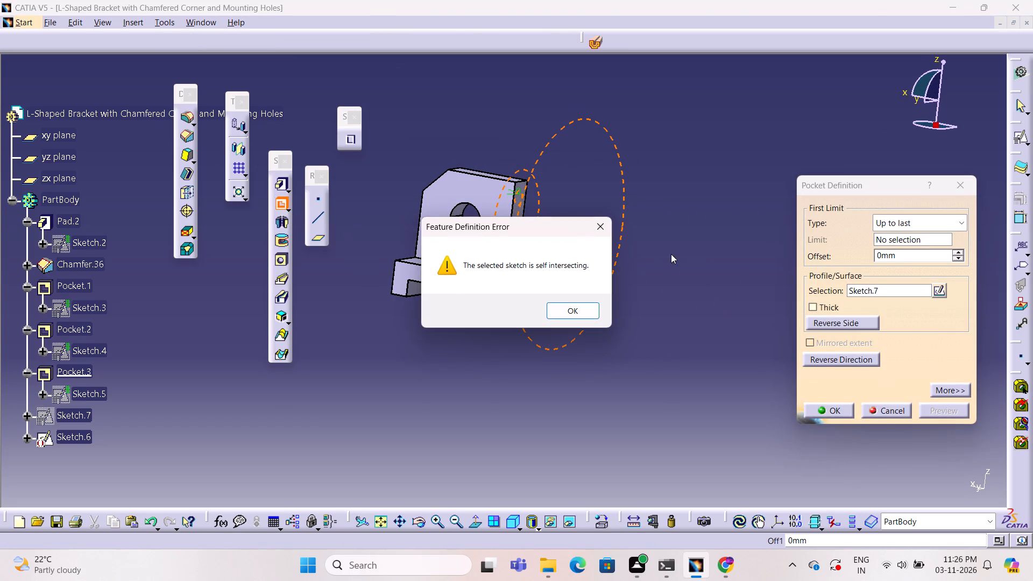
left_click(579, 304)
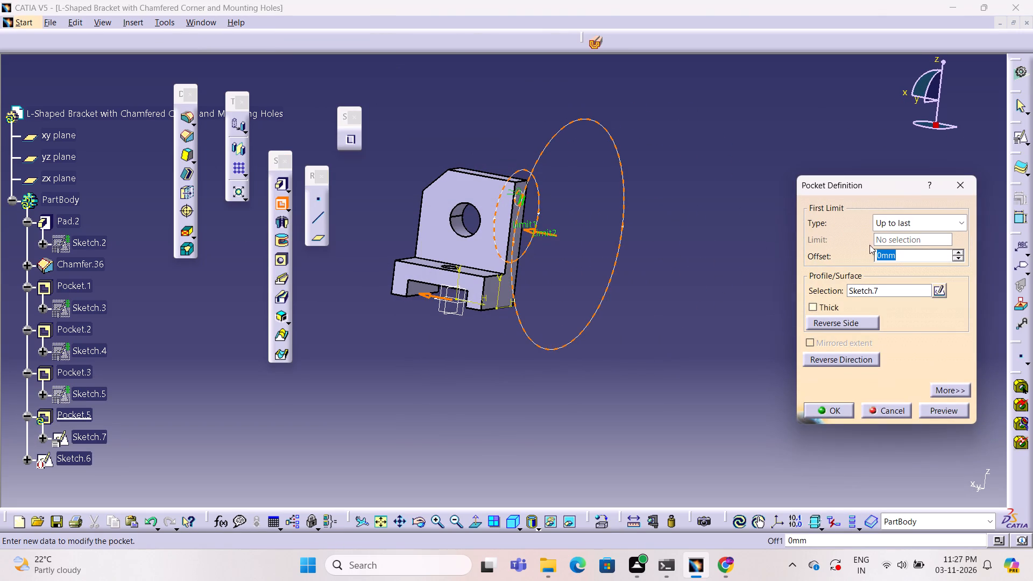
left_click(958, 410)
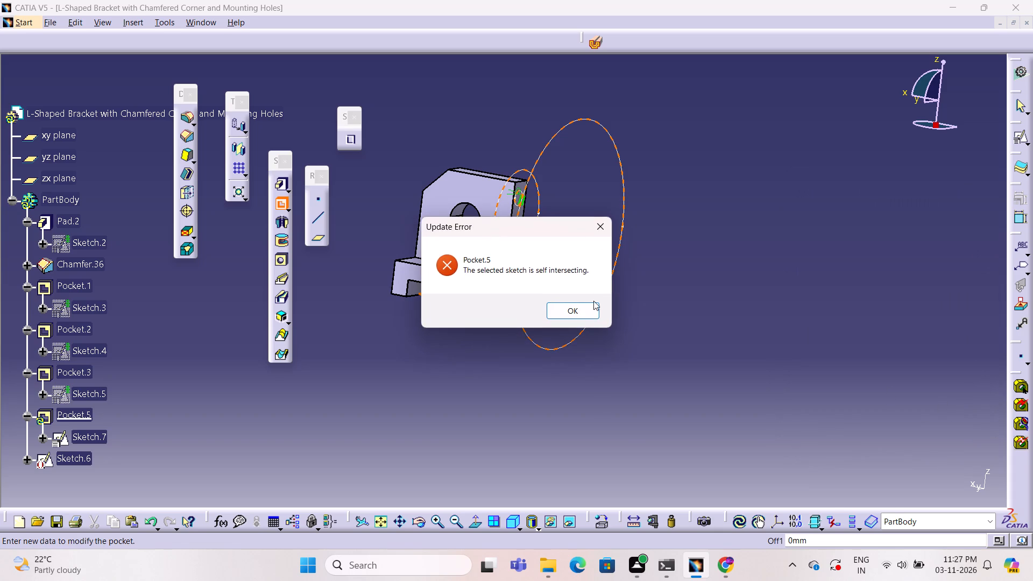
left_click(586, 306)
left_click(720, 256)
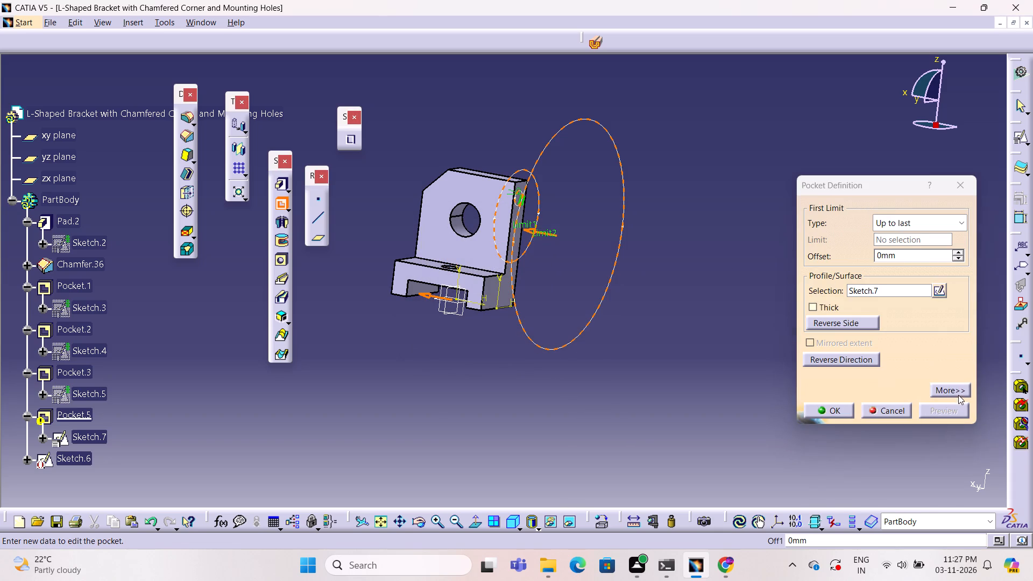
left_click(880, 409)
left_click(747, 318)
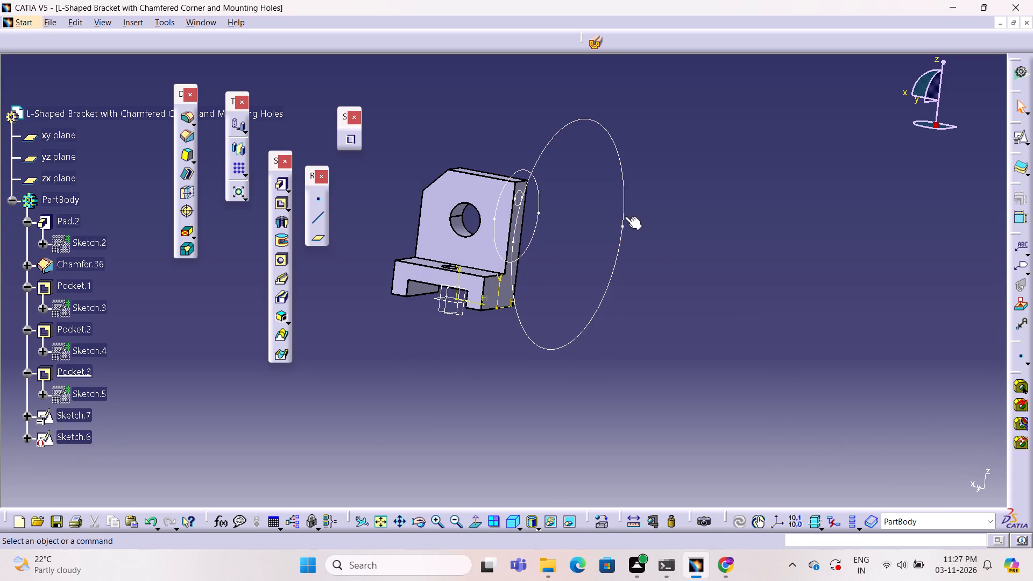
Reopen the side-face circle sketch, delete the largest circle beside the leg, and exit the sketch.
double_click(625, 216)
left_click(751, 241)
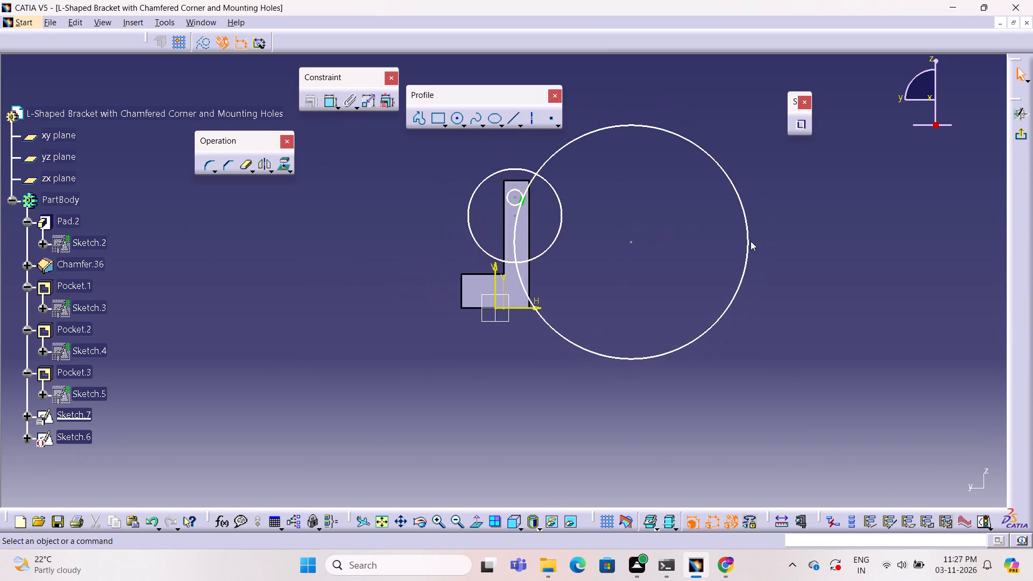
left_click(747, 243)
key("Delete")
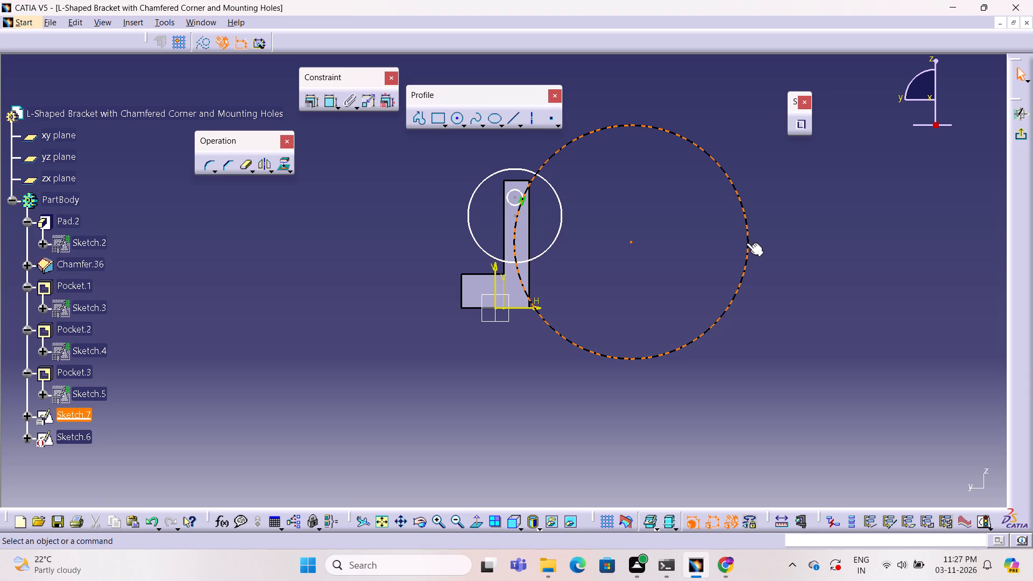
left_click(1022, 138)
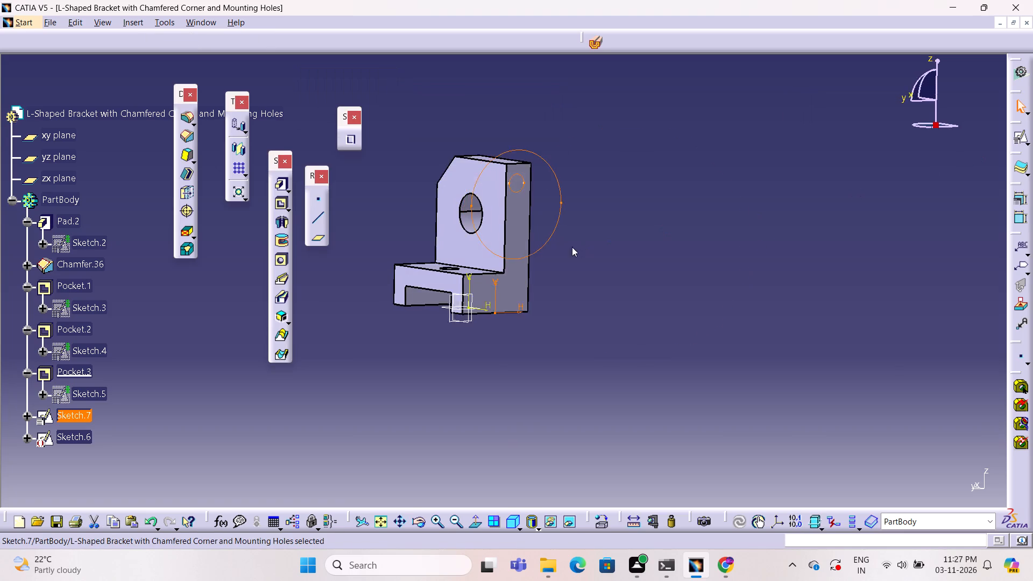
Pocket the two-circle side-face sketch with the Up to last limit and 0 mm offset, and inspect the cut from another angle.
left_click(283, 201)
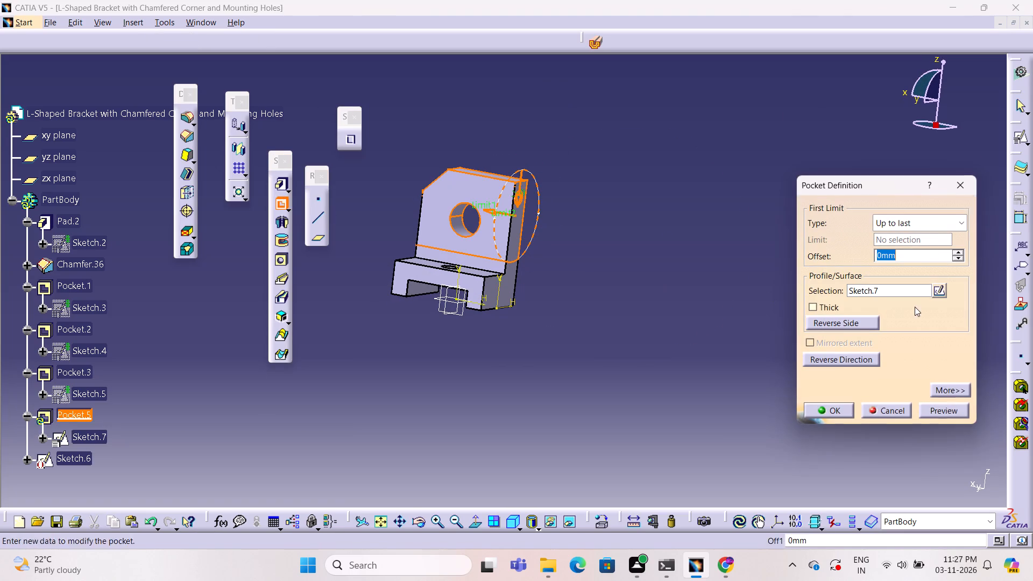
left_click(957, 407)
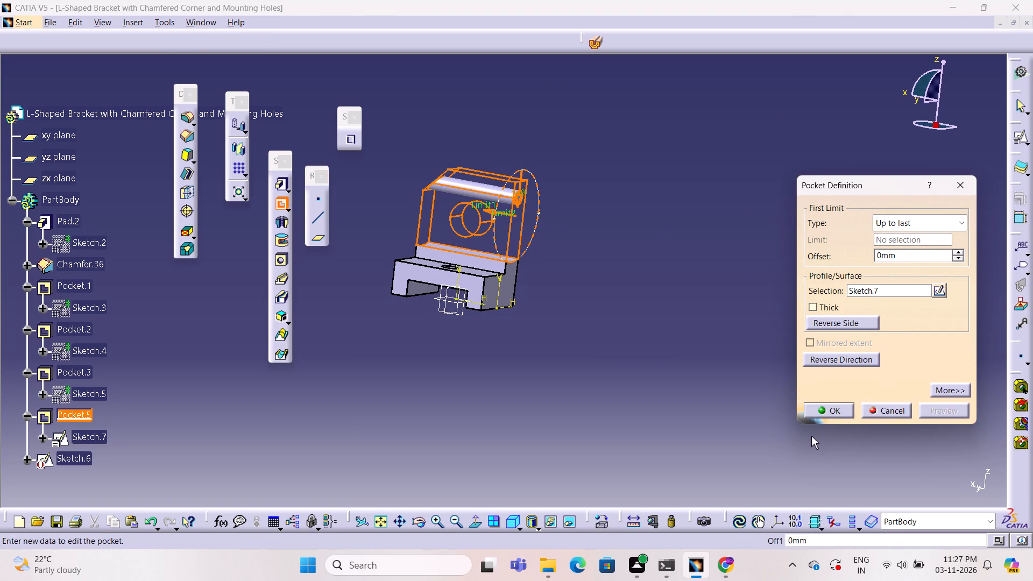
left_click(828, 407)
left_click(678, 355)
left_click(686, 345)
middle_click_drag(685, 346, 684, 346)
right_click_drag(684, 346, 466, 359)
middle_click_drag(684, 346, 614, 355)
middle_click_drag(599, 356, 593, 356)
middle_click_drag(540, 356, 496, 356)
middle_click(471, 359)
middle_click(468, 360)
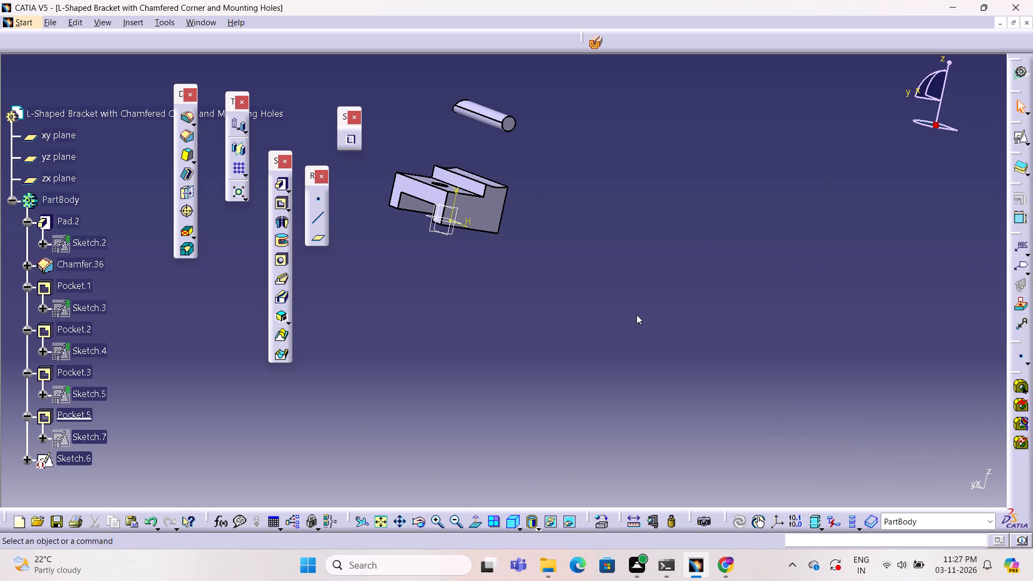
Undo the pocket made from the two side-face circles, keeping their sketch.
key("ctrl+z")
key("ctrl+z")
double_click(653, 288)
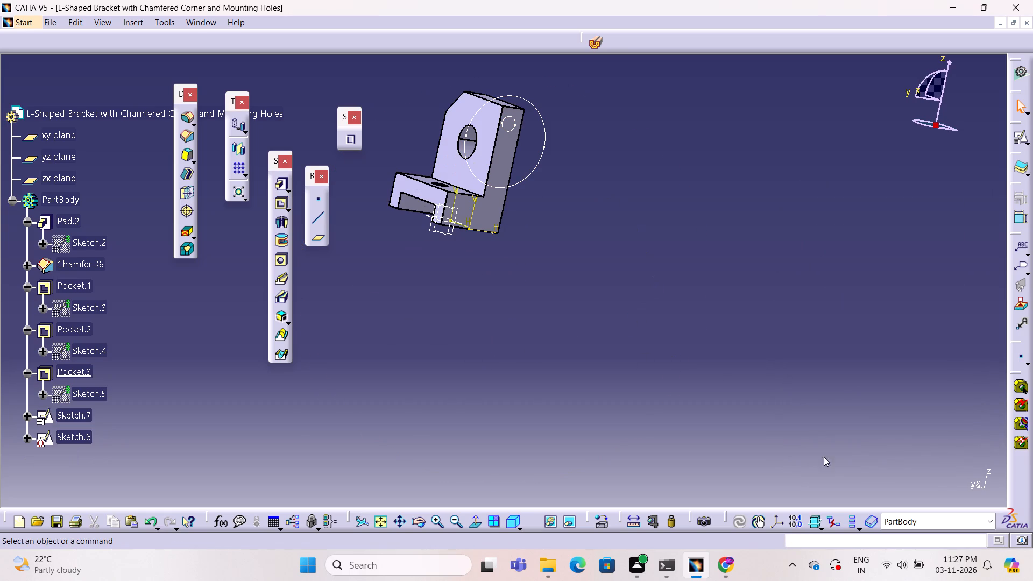
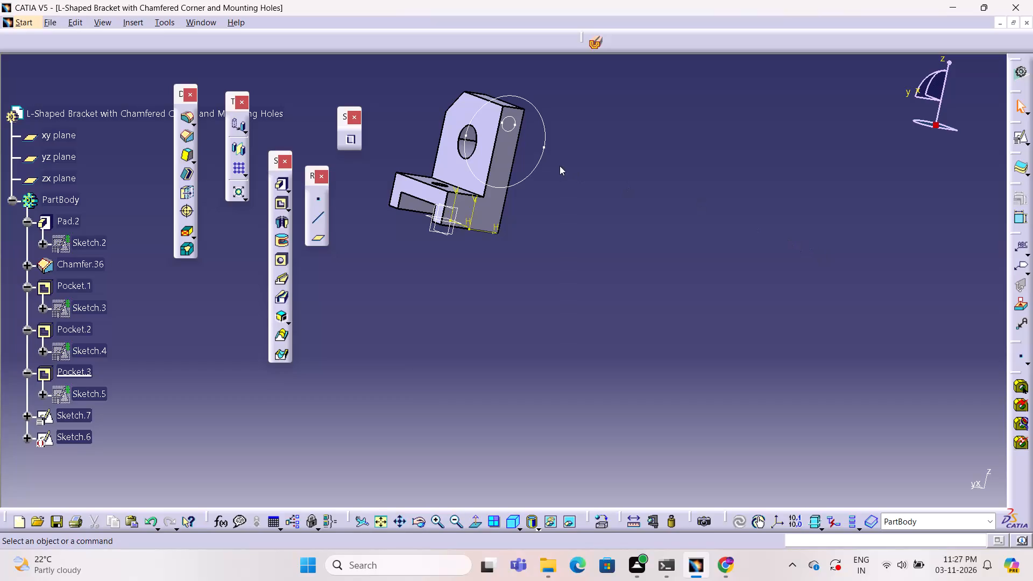
Delete the side-face sketch containing the two circles.
left_click(540, 164)
key("Delete")
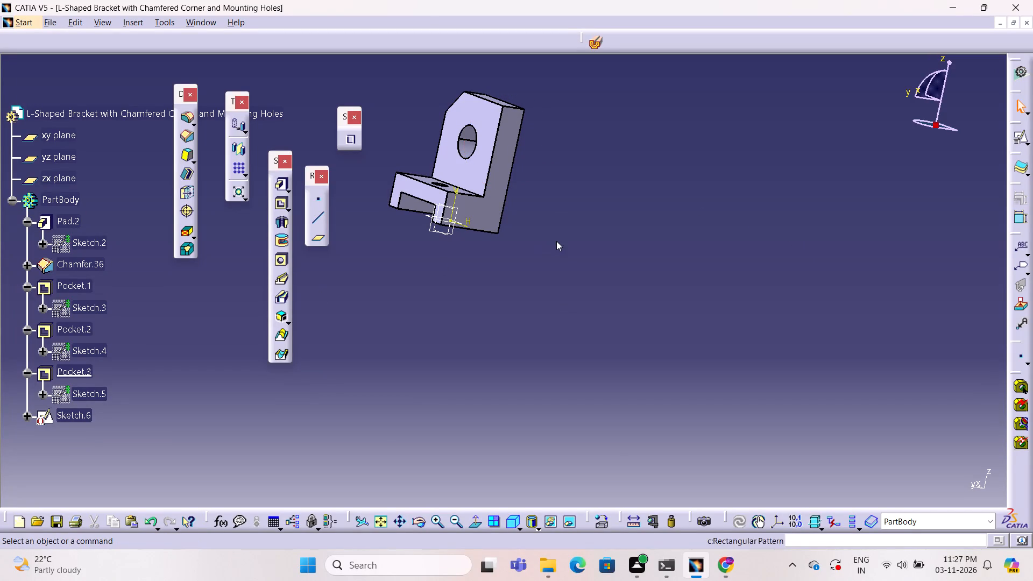
Examine the bracket's wall, base, holes and bottom slot from several angles.
middle_click_drag(556, 241, 737, 206)
right_click_drag(556, 241, 543, 286)
middle_click_drag(714, 214, 603, 258)
middle_click_drag(566, 275, 558, 279)
middle_click_drag(556, 281, 543, 288)
middle_click_drag(505, 205, 905, 241)
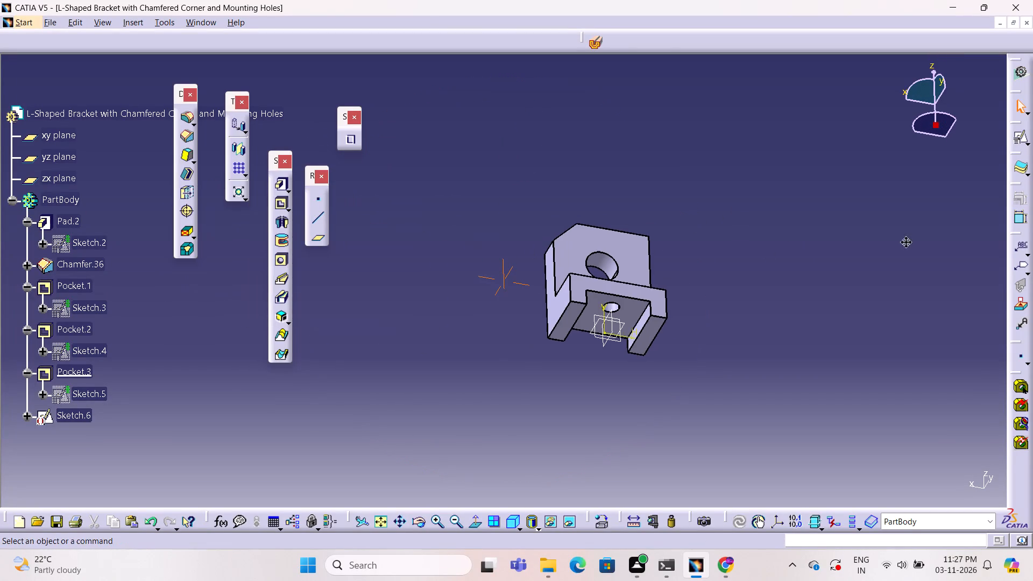
middle_click_drag(905, 241, 911, 239)
middle_click_drag(789, 197, 731, 173)
right_click_drag(787, 197, 706, 142)
middle_click_drag(718, 175, 732, 55)
middle_click(706, 142)
right_click(706, 142)
middle_click_drag(722, 131, 660, 143)
right_click_drag(720, 131, 603, 230)
middle_click_drag(622, 195, 610, 211)
right_click(606, 221)
right_click(609, 215)
right_click(610, 211)
middle_click_drag(767, 122, 603, 311, "ctrl")
right_click_drag(767, 122, 606, 313, "ctrl")
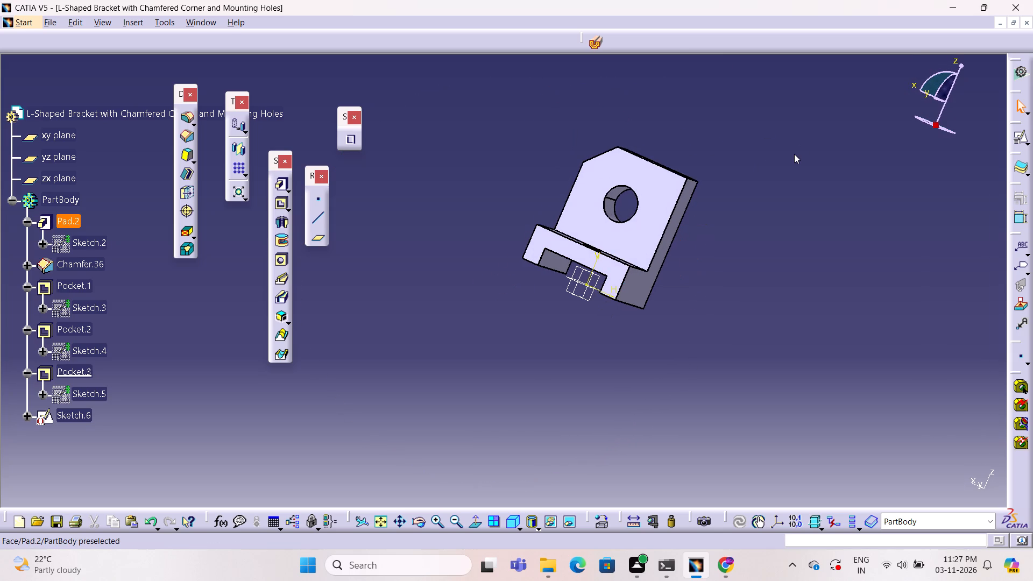
middle_click_drag(798, 150, 624, 217, "ctrl")
right_click_drag(796, 150, 624, 217, "ctrl")
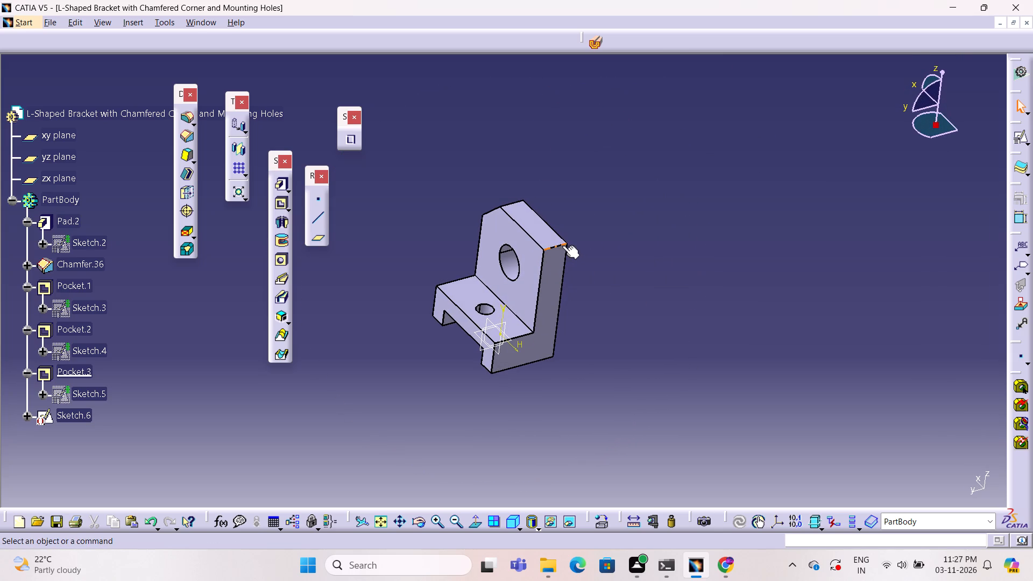
Chamfer the wall's remaining square top corner edge with both lengths at 15 mm.
left_click(562, 245)
middle_click_drag(595, 254, 588, 257)
right_click_drag(588, 257, 582, 252)
middle_click_drag(588, 257, 582, 252)
right_click(582, 252)
middle_click_drag(388, 244, 515, 216)
middle_click_drag(755, 207, 683, 215)
right_click_drag(755, 208, 683, 215)
right_click(683, 215)
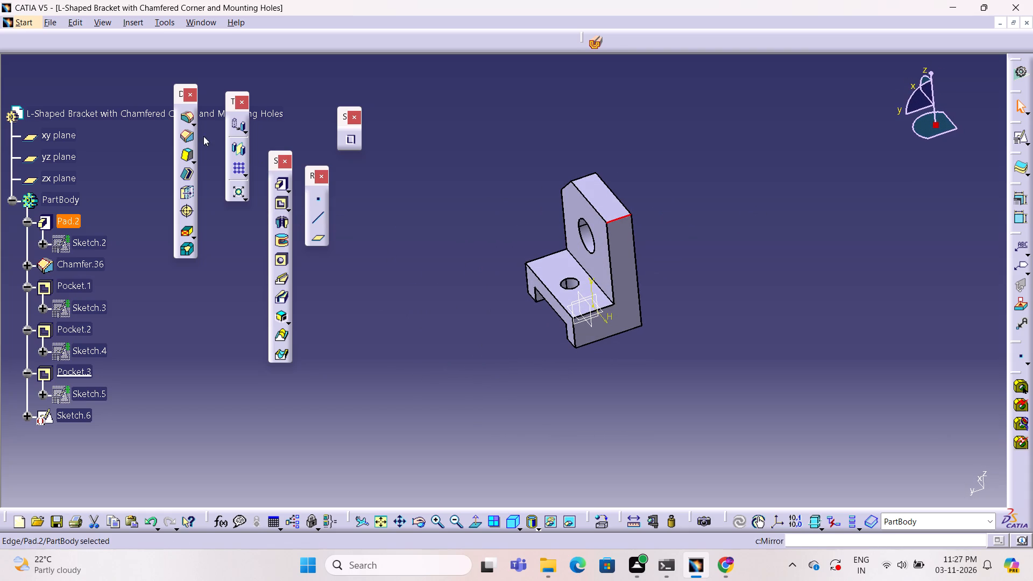
left_click(192, 136)
left_click(960, 485)
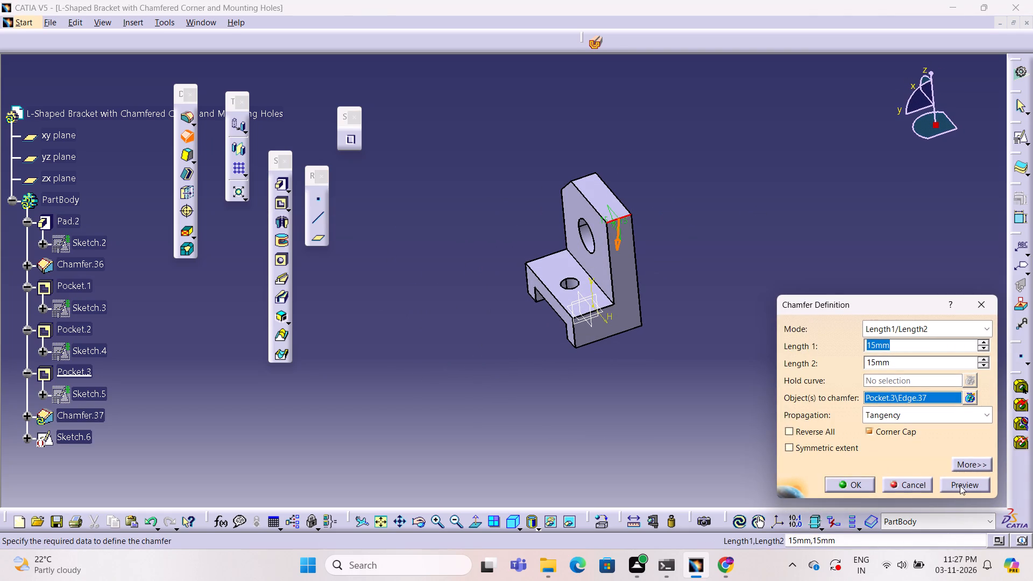
left_click(861, 484)
left_click(644, 424)
Chamfer the base's top side edge, on the same side as the new wall chamfer, with both lengths at 15 mm.
middle_click_drag(644, 419, 772, 344)
right_click_drag(644, 419, 772, 344)
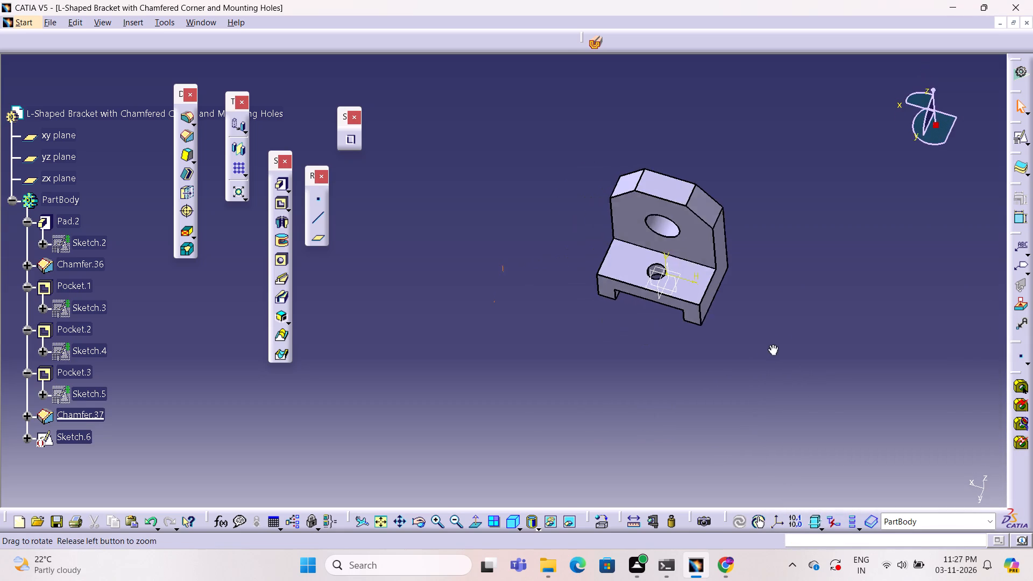
middle_click_drag(772, 344, 755, 393)
right_click_drag(772, 344, 720, 407)
middle_click_drag(753, 395, 721, 409)
right_click(719, 404)
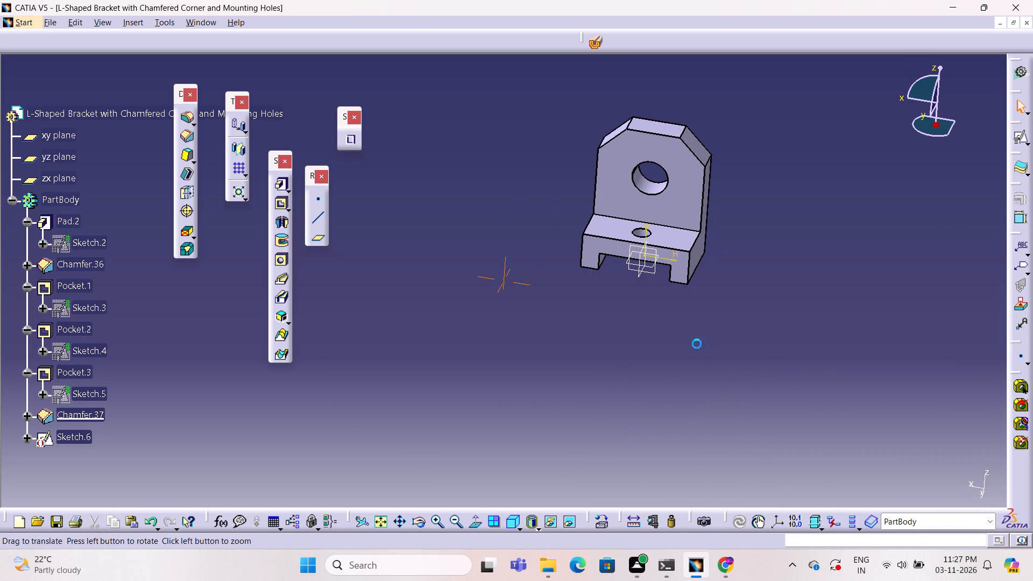
left_click(689, 228)
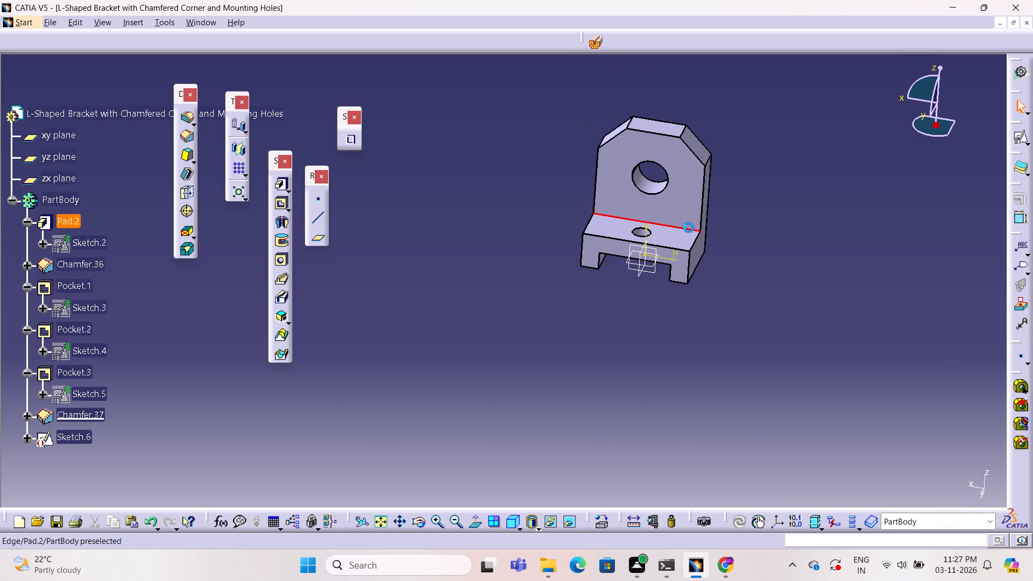
left_click(750, 252)
left_click(692, 244)
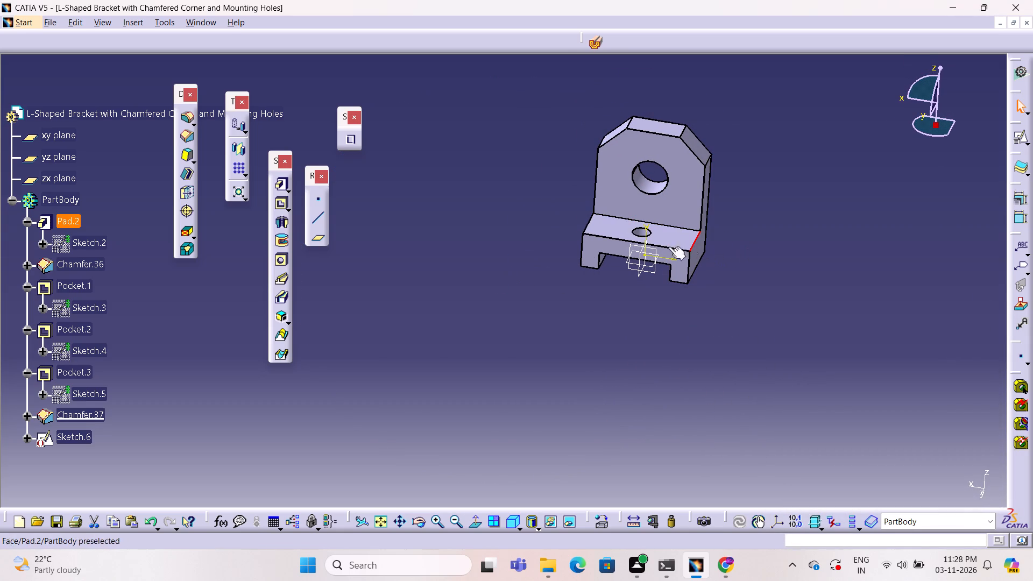
left_click(190, 139)
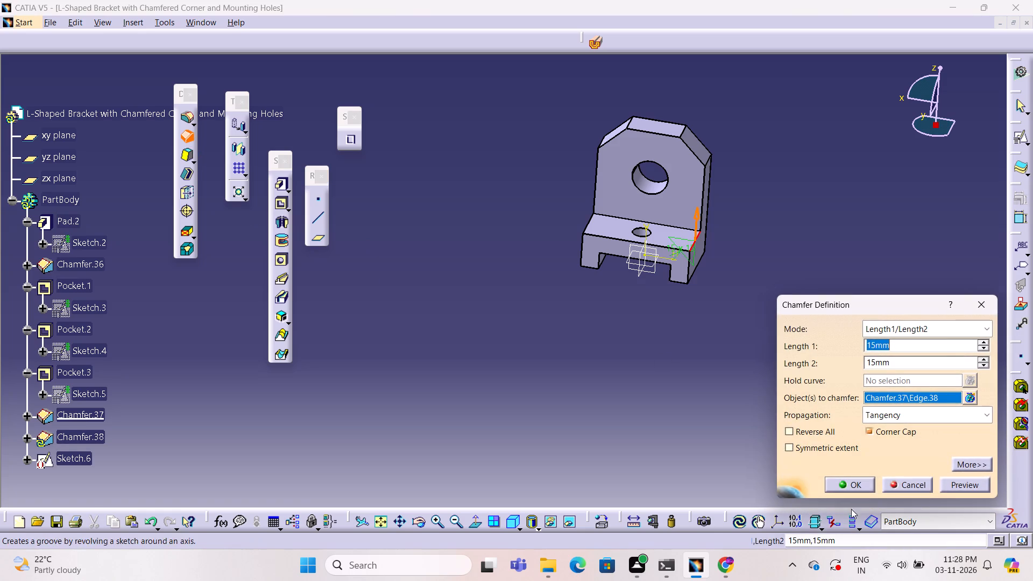
left_click(960, 487)
left_click(859, 484)
left_click(641, 384)
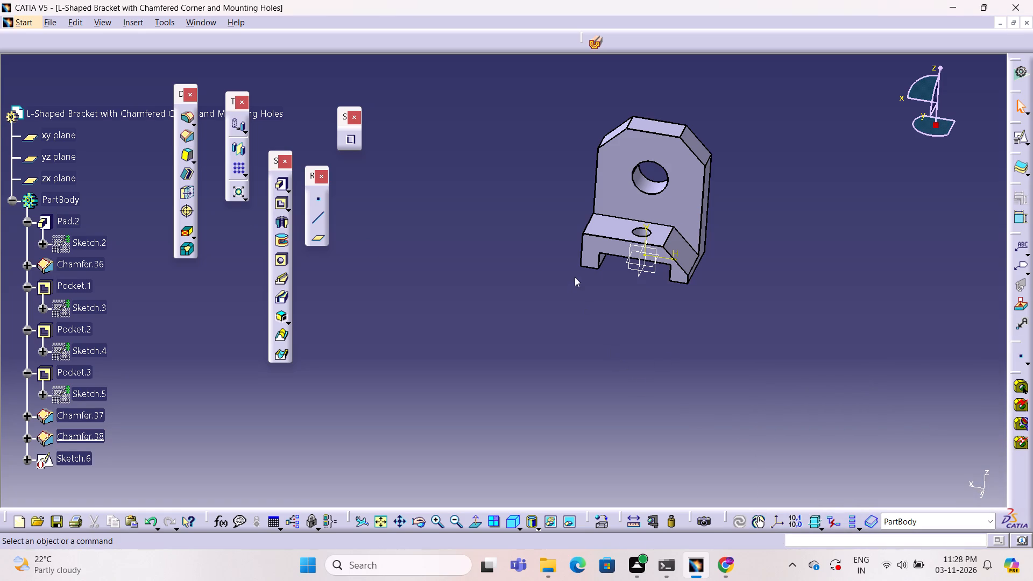
Chamfer the base's opposite top side edge with both lengths at 15 mm.
left_click(586, 228)
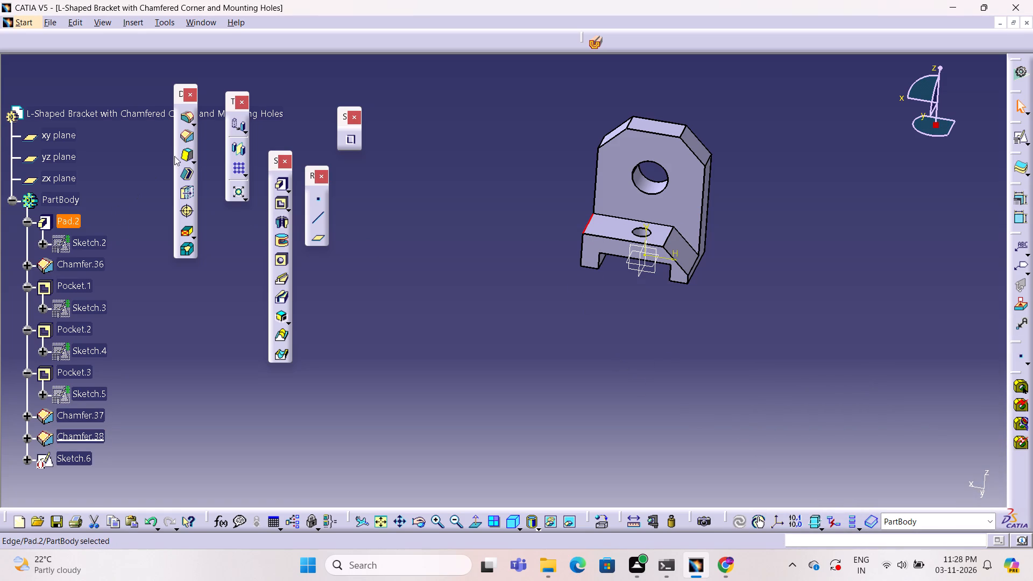
left_click(187, 139)
left_click(945, 485)
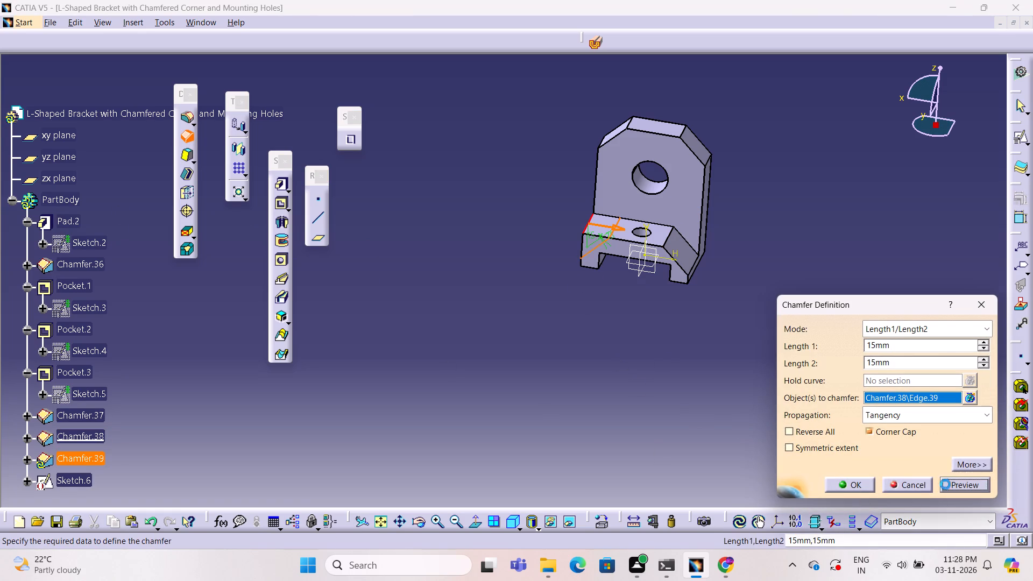
left_click(858, 481)
left_click(602, 414)
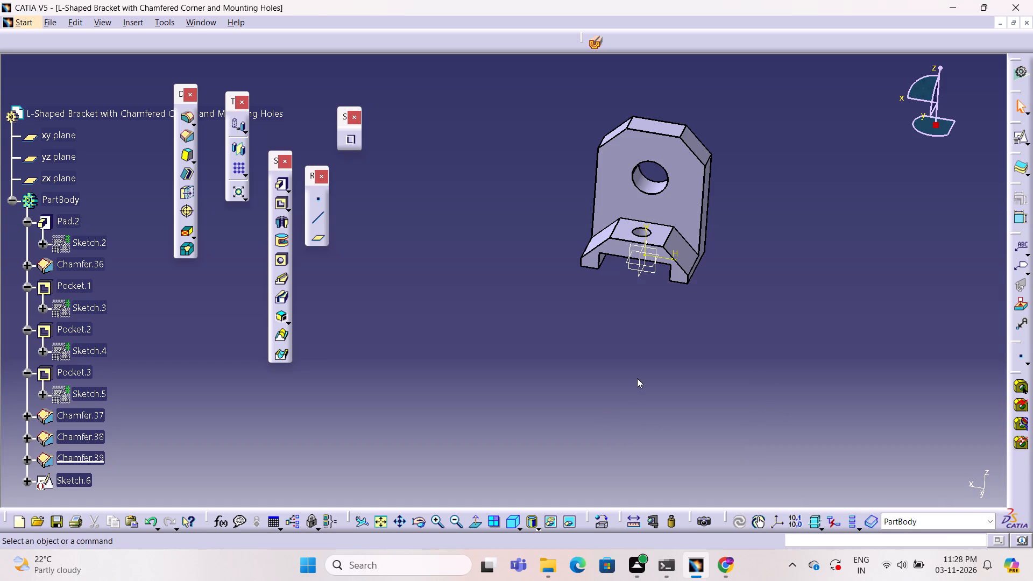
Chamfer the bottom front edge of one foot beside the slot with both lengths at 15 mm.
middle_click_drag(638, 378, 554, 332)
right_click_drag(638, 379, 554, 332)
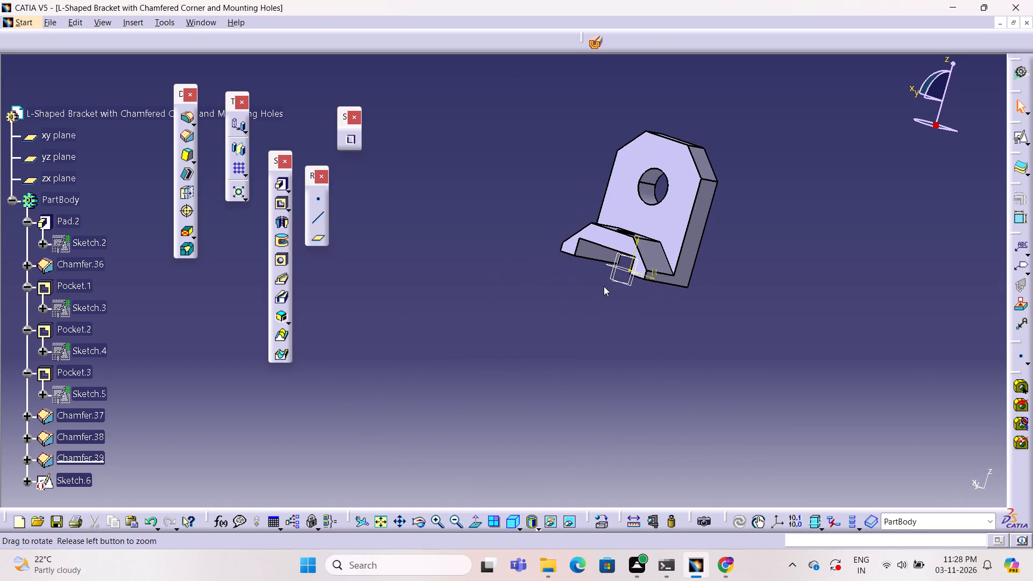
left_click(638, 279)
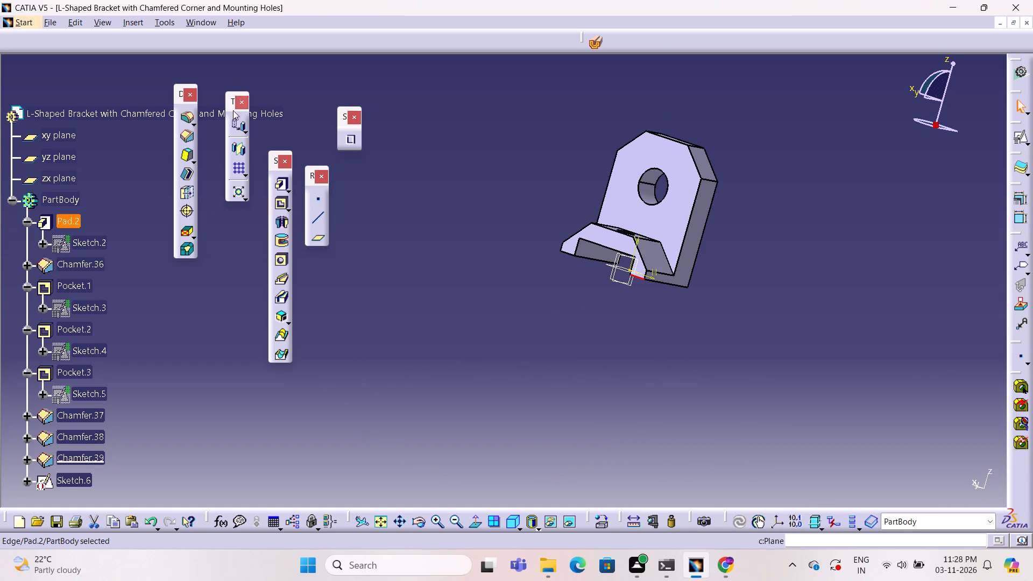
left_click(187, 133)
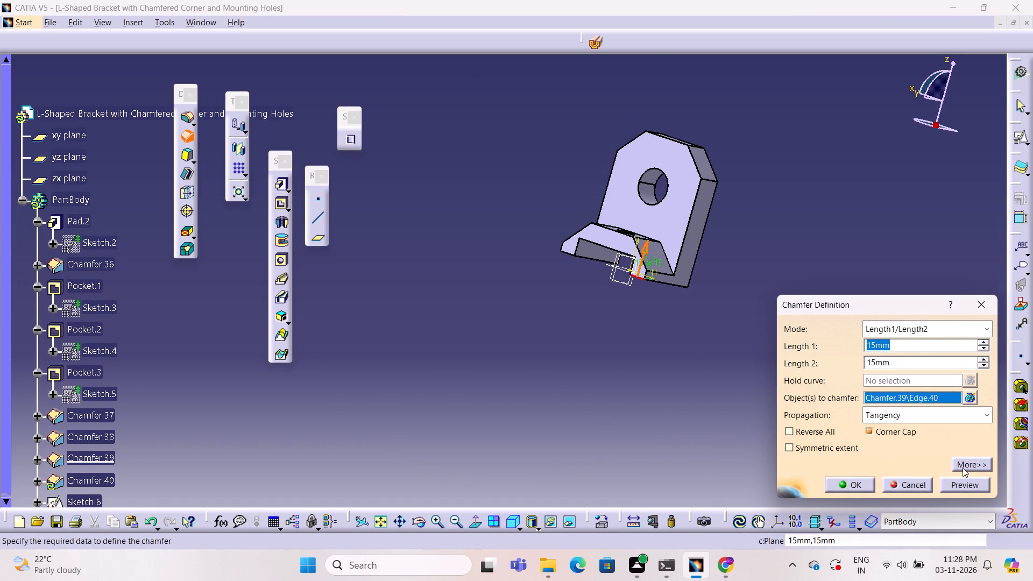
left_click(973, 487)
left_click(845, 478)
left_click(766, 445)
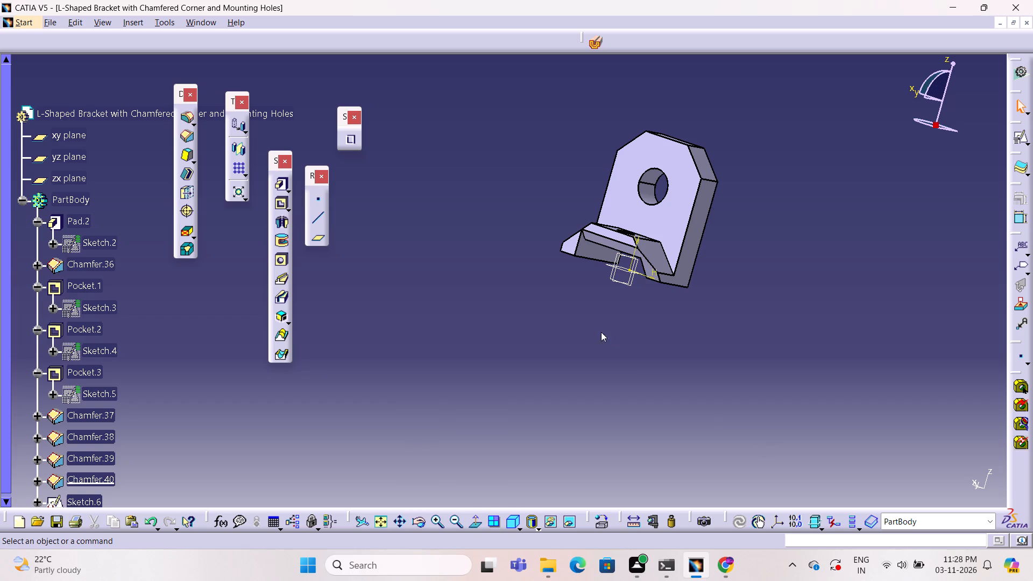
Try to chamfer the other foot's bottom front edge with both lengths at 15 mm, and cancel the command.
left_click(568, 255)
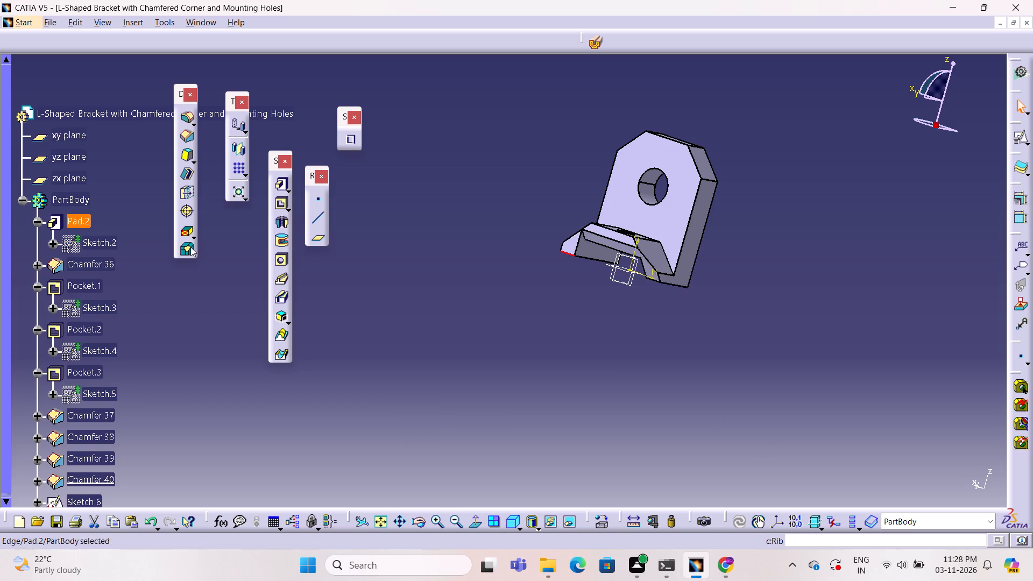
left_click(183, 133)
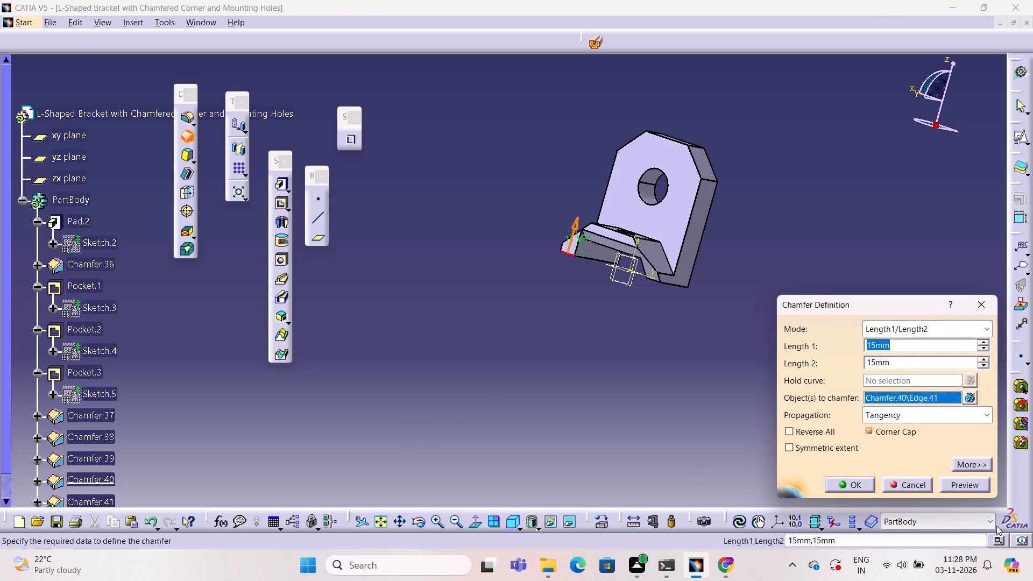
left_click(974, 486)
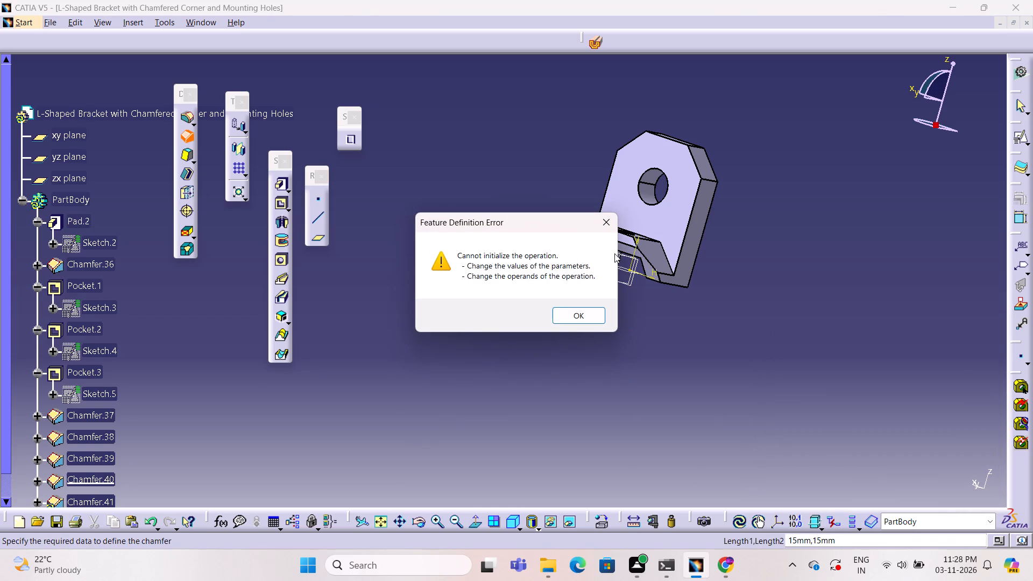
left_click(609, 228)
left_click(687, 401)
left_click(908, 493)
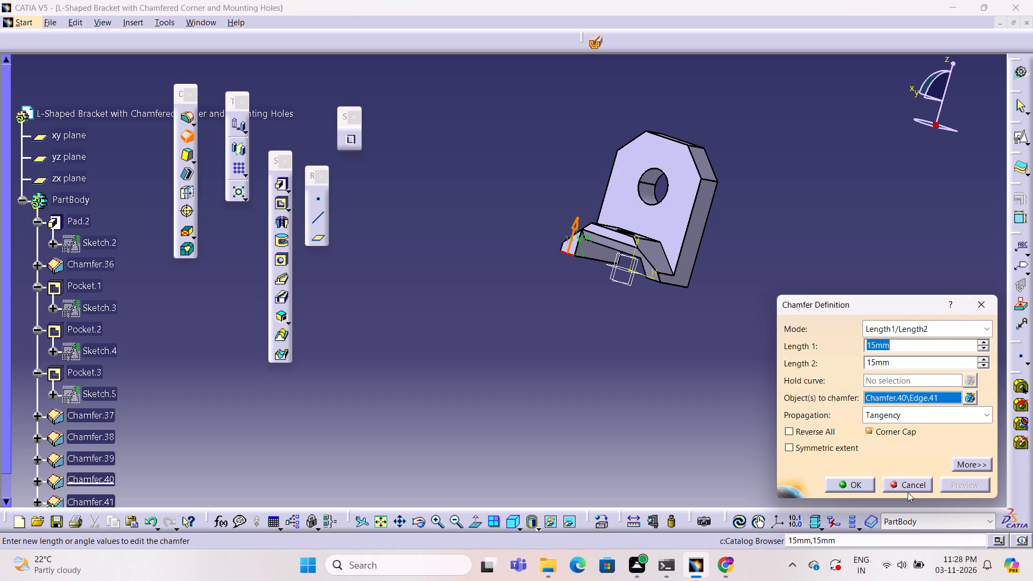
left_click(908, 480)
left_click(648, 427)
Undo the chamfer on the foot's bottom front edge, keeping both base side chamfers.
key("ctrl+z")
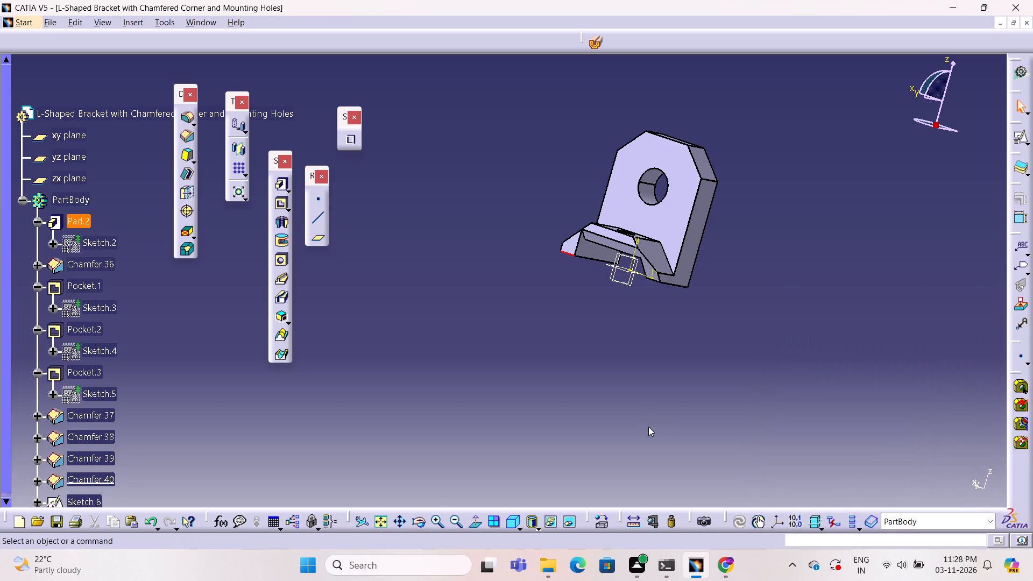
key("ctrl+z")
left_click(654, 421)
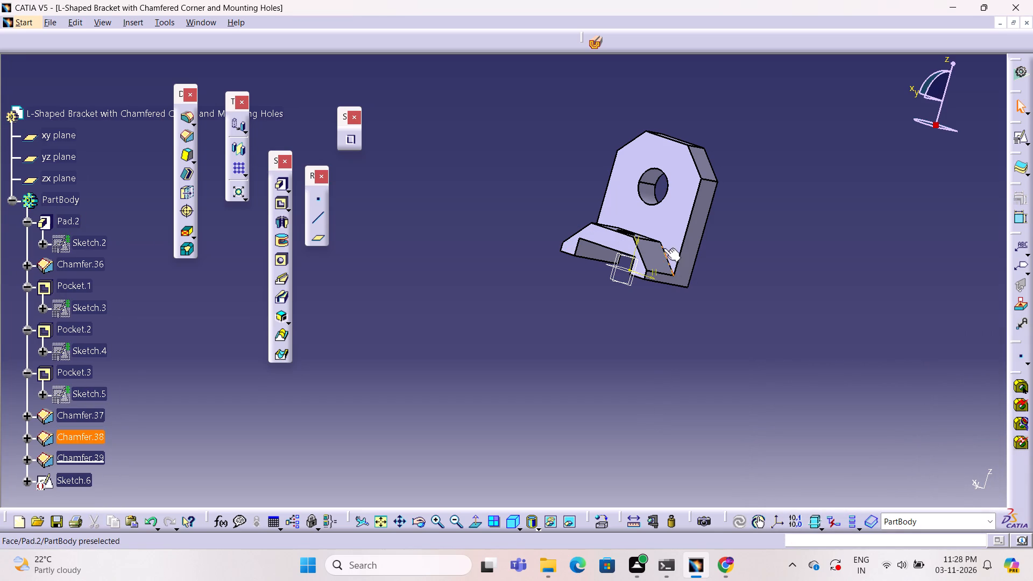
Chamfer the edge between the base's top face and the first sloped side with both lengths at 15 mm.
middle_click_drag(702, 282, 673, 279, "ctrl")
right_click_drag(702, 282, 660, 271, "ctrl")
middle_click_drag(666, 279, 660, 271, "ctrl")
middle_click(660, 271, "ctrl")
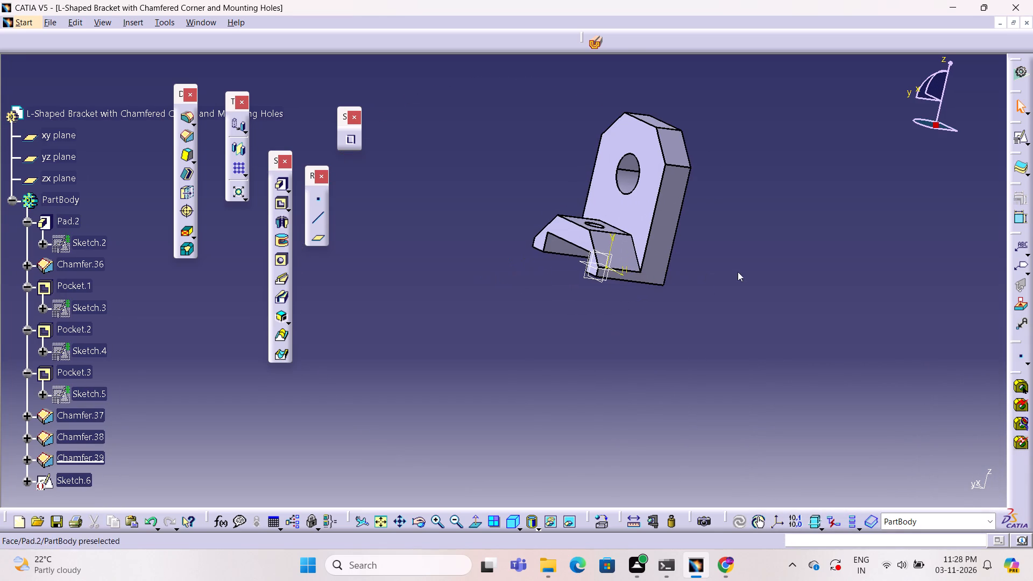
middle_click_drag(741, 274, 786, 309, "ctrl")
right_click_drag(741, 275, 786, 309, "ctrl")
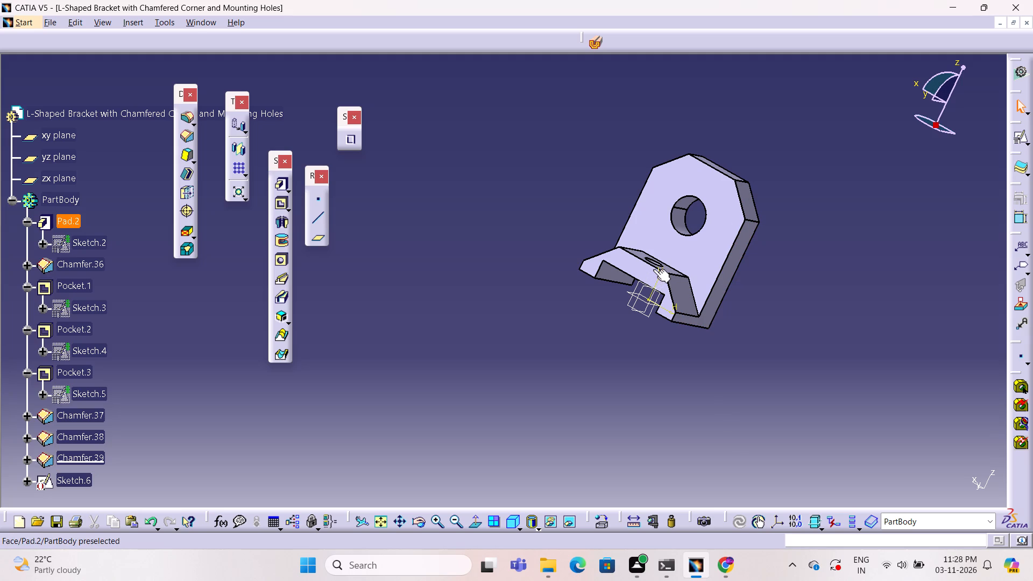
left_click(677, 275)
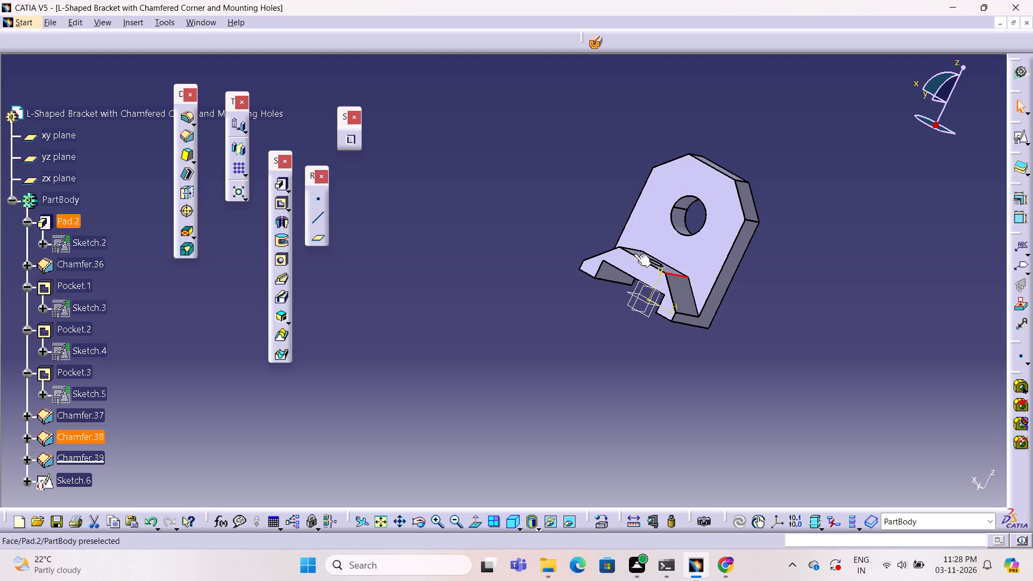
left_click(192, 135)
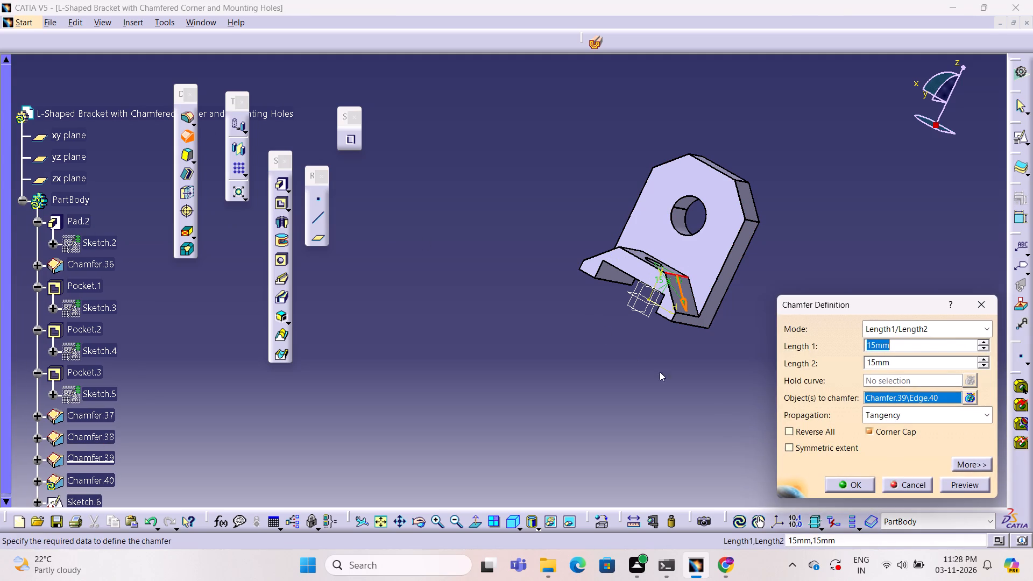
left_click(971, 488)
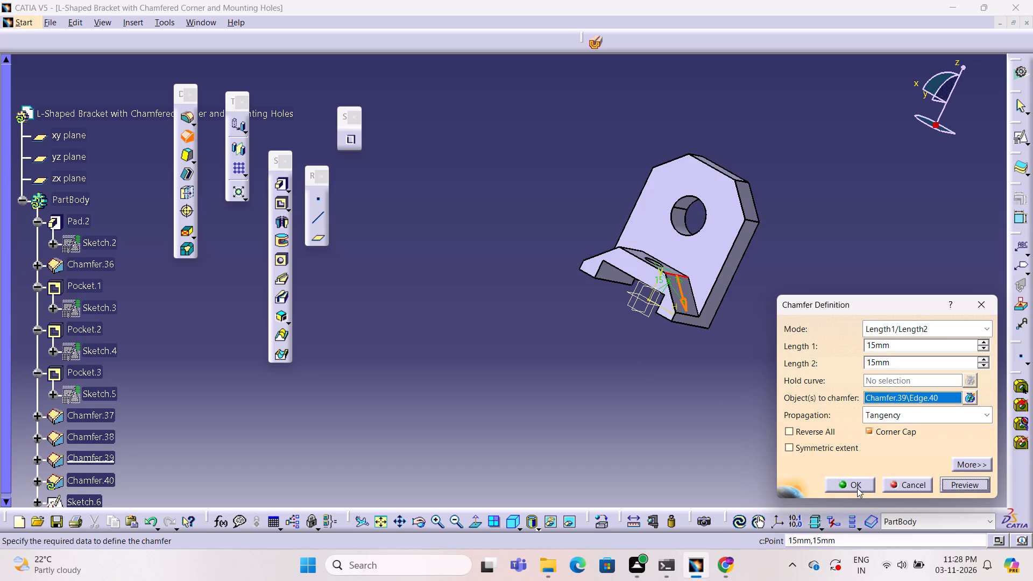
left_click(857, 488)
left_click(589, 424)
Chamfer the upper edge of the base's opposite sloped side with both lengths at 15 mm, and inspect the result.
middle_click_drag(593, 395, 653, 490)
right_click_drag(593, 395, 654, 488)
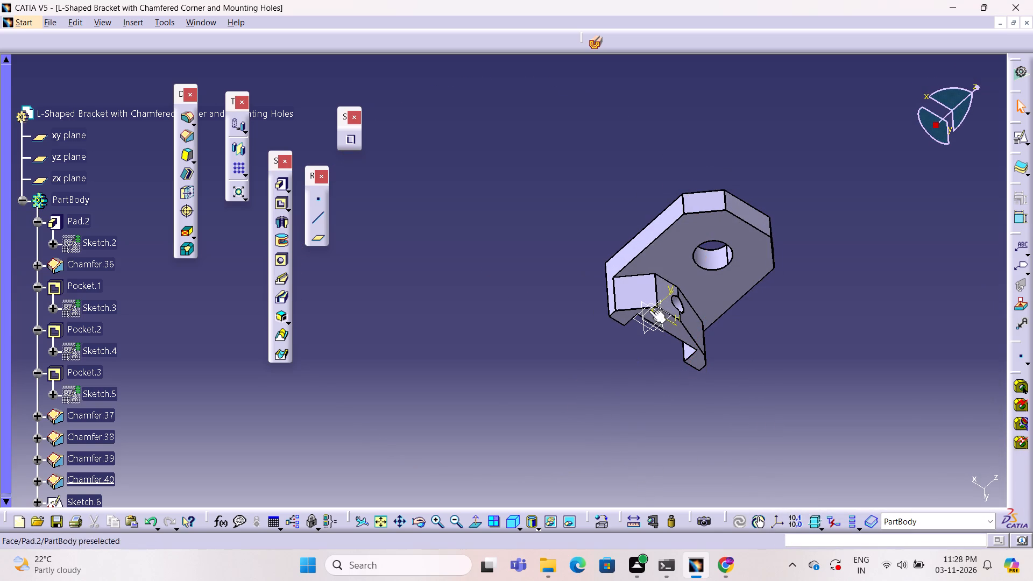
left_click(657, 289)
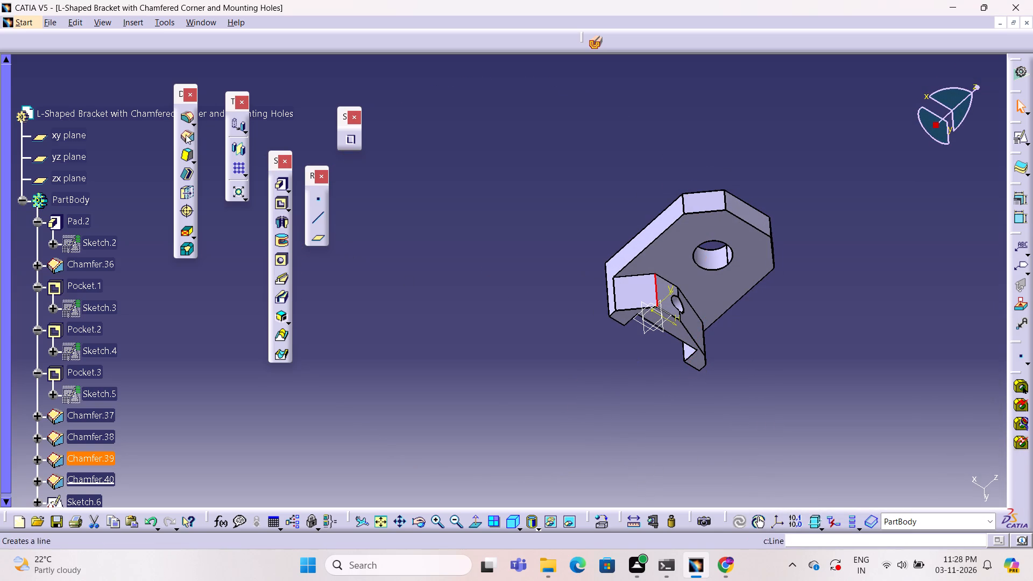
left_click(186, 134)
left_click(981, 484)
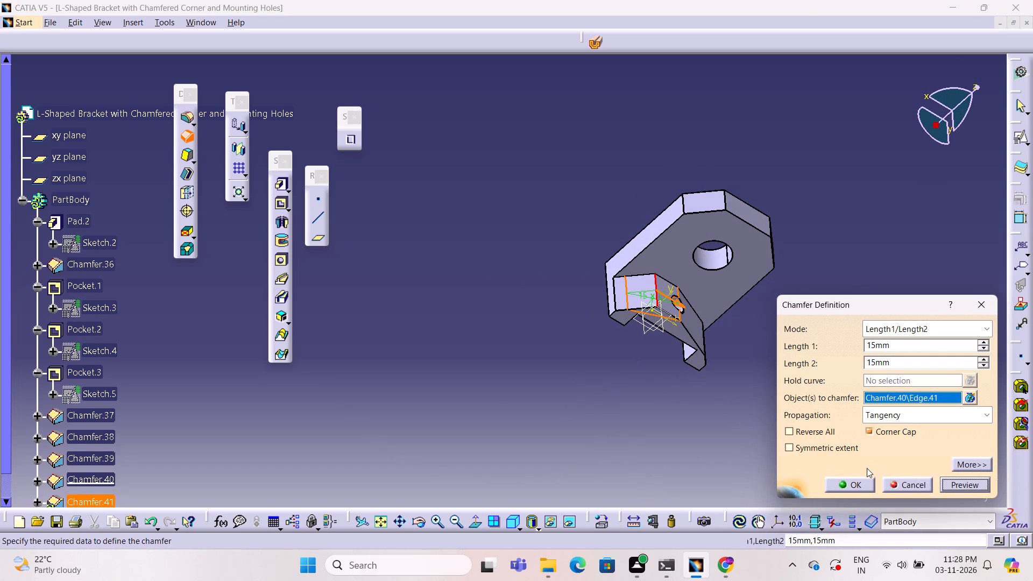
left_click(859, 478)
left_click(831, 416)
middle_click_drag(833, 406, 610, 293)
right_click_drag(833, 406, 610, 293)
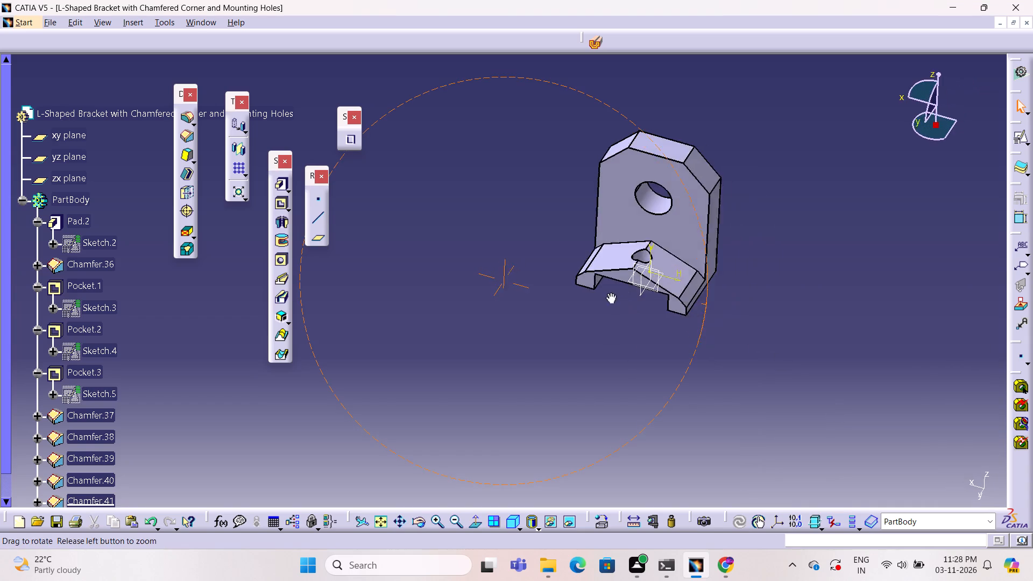
middle_click_drag(610, 293, 604, 358)
right_click_drag(610, 293, 605, 357)
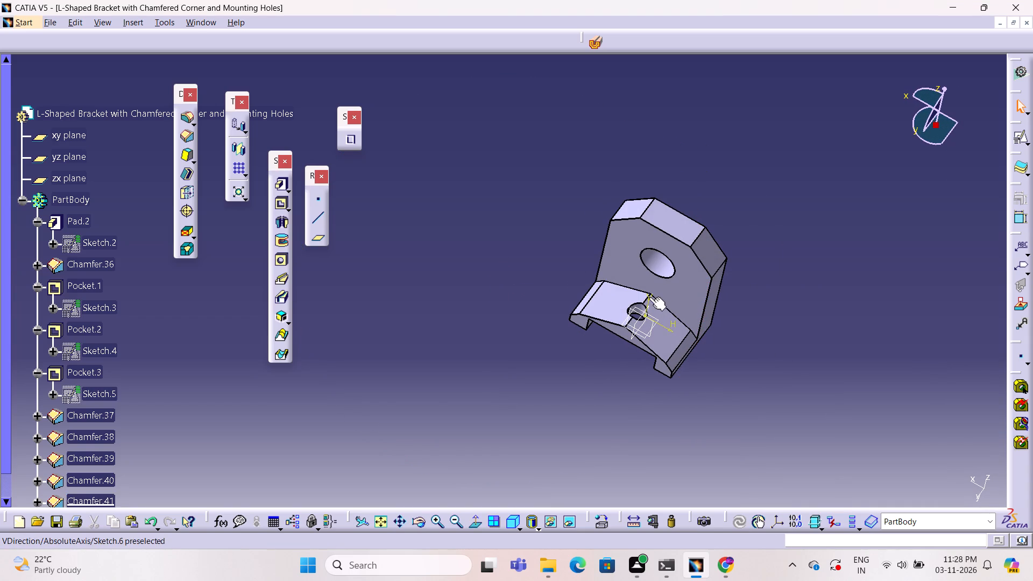
Chamfer the edge between the wall's top face and one sloped corner with both lengths at 15 mm.
middle_click_drag(780, 299, 621, 245)
right_click_drag(780, 299, 621, 245)
middle_click_drag(621, 245, 685, 277)
right_click_drag(621, 245, 684, 277)
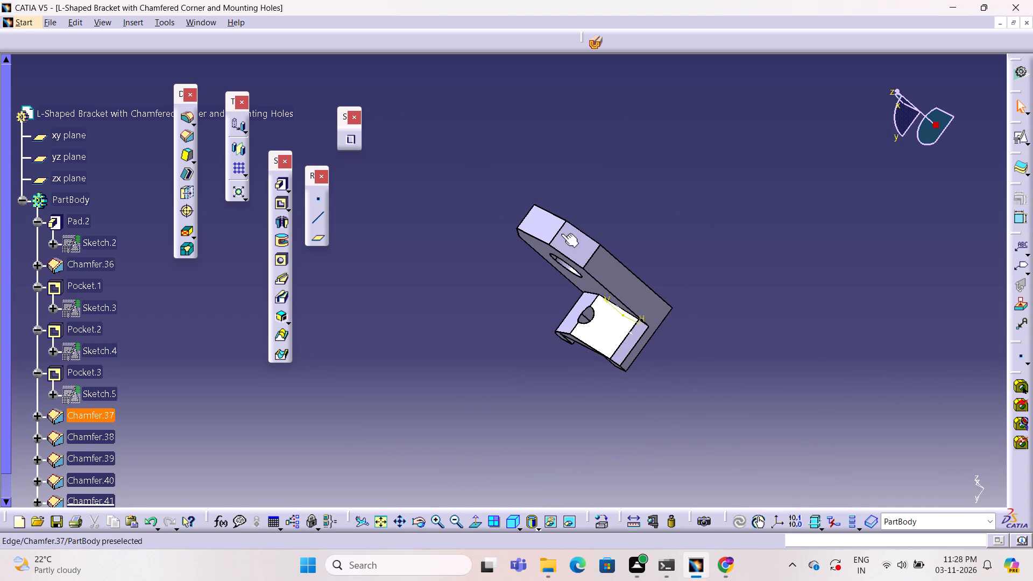
left_click(559, 232)
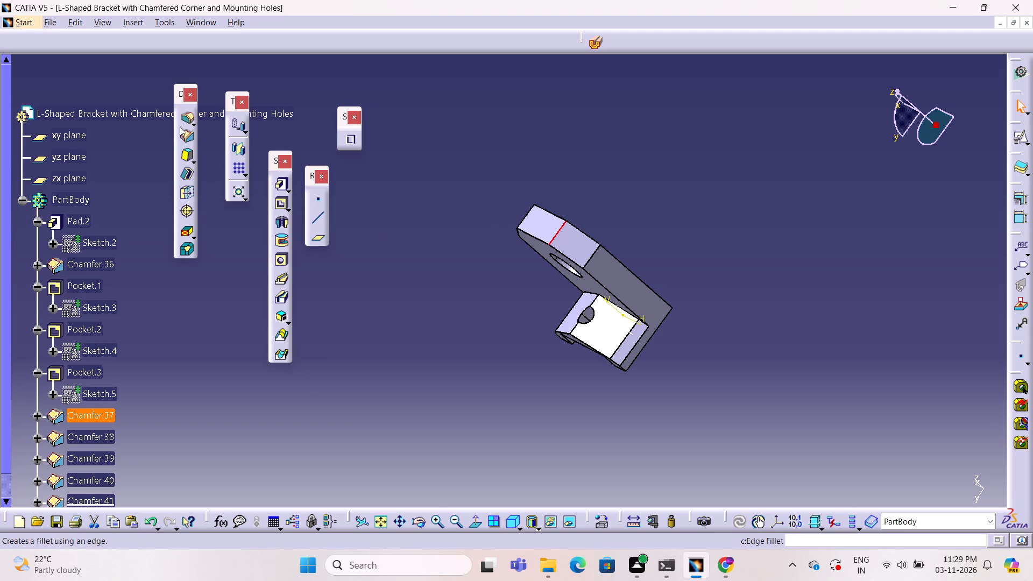
left_click(181, 134)
left_click(964, 485)
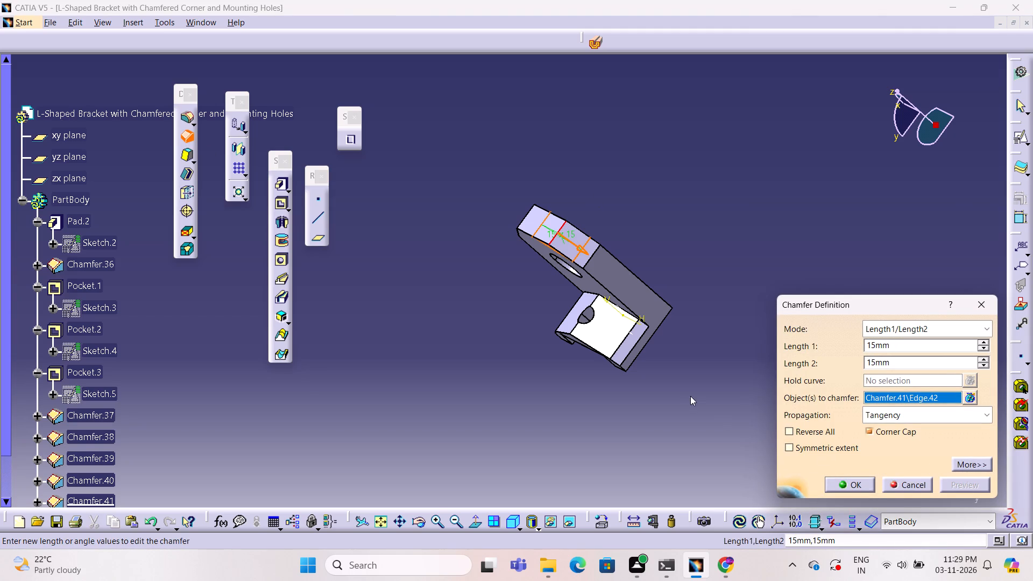
left_click(860, 486)
Chamfer the edge between the wall's top face and the opposite sloped corner with both lengths at 15 mm.
middle_click(710, 407)
right_click_drag(710, 407, 827, 416)
middle_click(710, 408)
middle_click_drag(712, 410, 833, 425)
middle_click(833, 425)
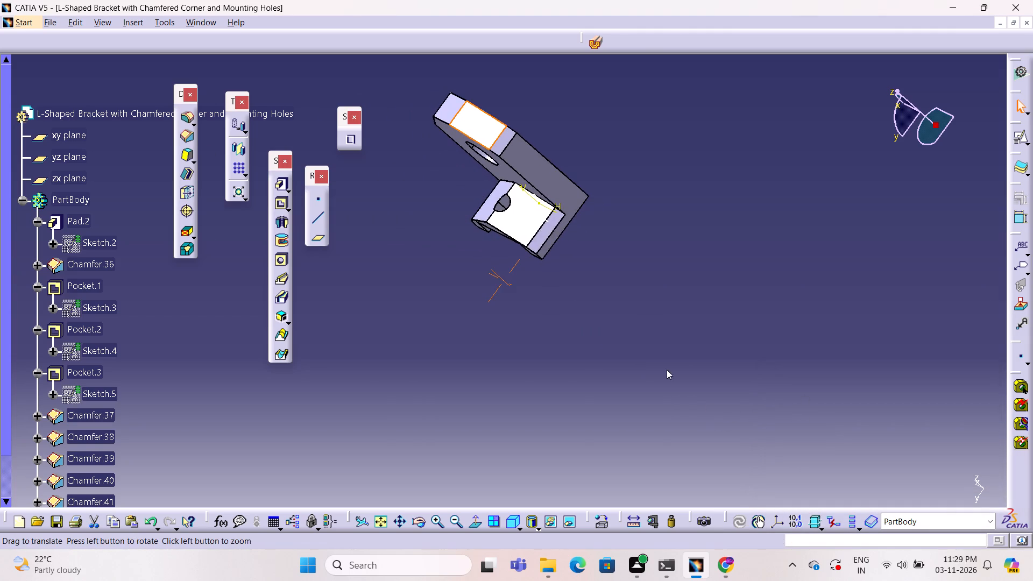
middle_click_drag(555, 355, 662, 391)
right_click_drag(554, 355, 662, 391)
middle_click_drag(528, 308, 889, 391)
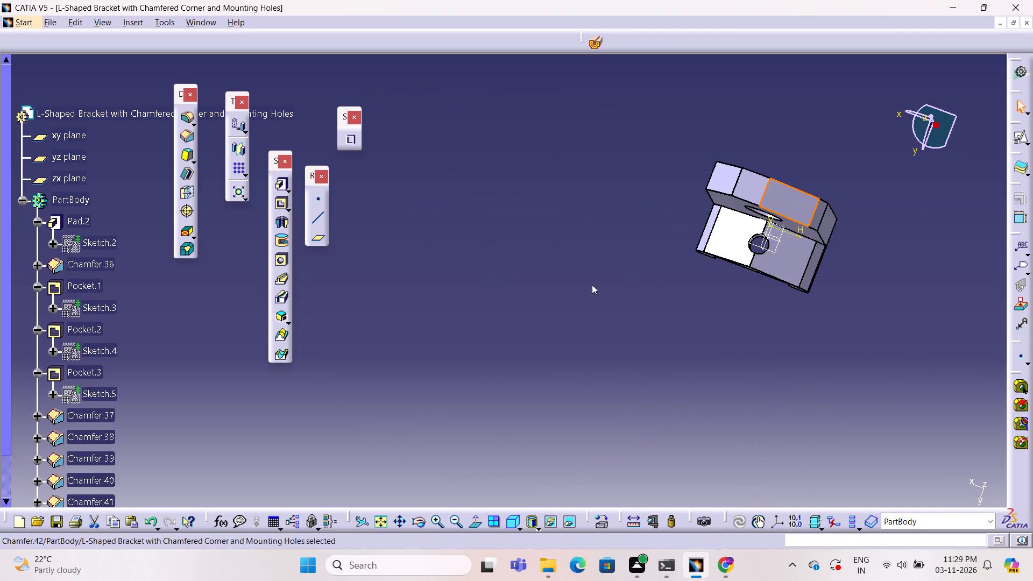
middle_click_drag(592, 285, 670, 325)
right_click_drag(591, 286, 670, 325)
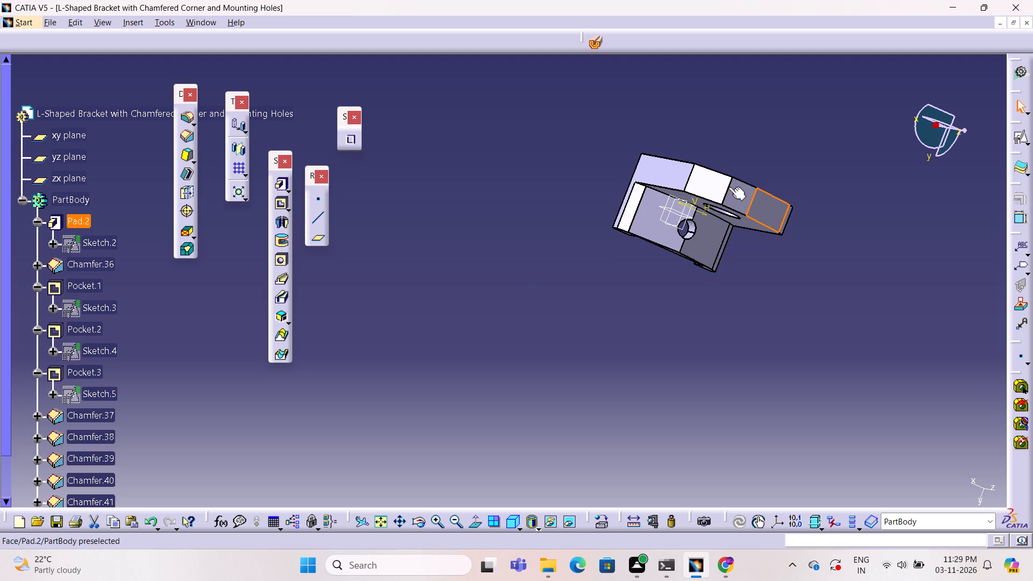
left_click(727, 188)
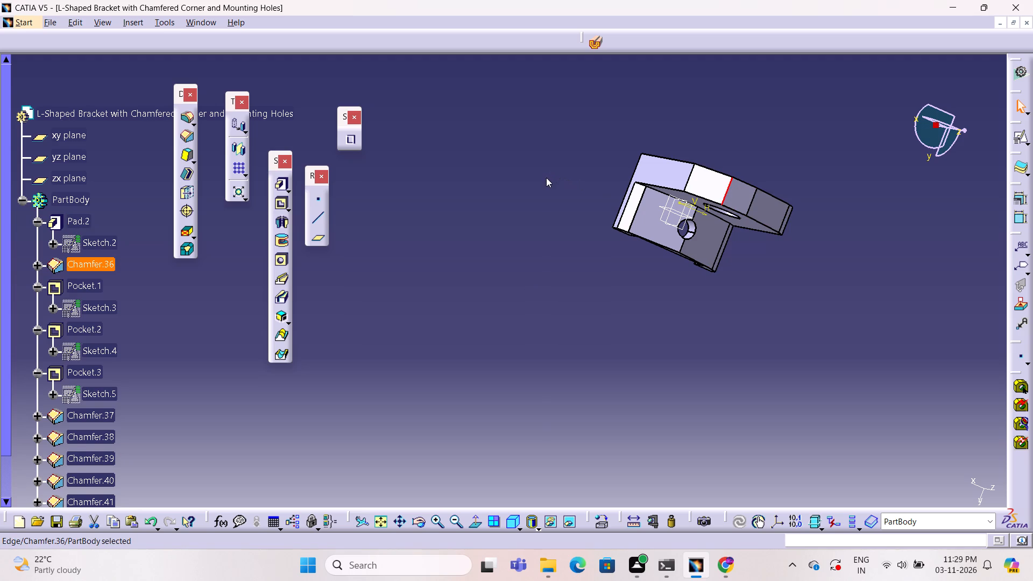
left_click(188, 132)
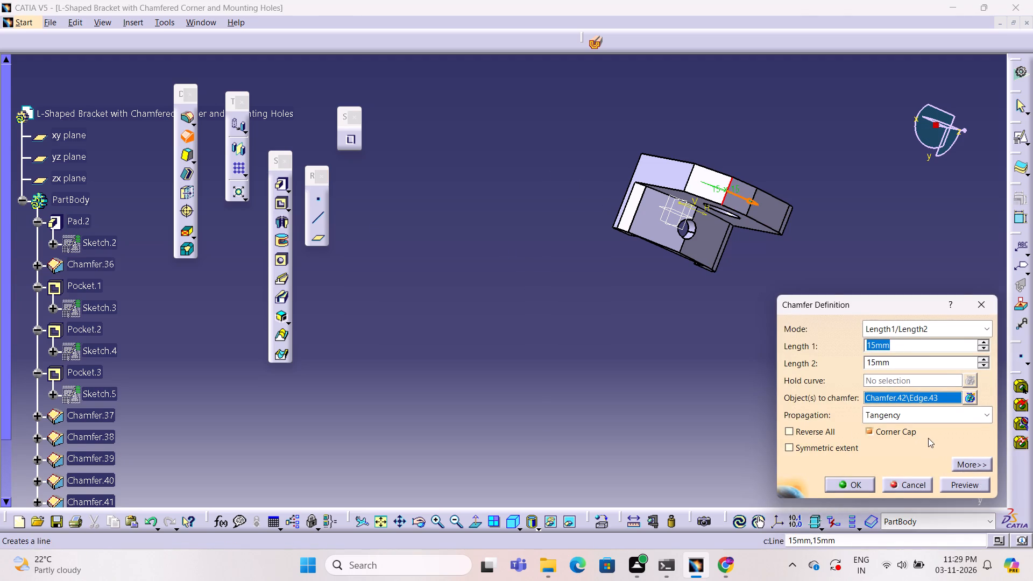
left_click(979, 485)
left_click(864, 486)
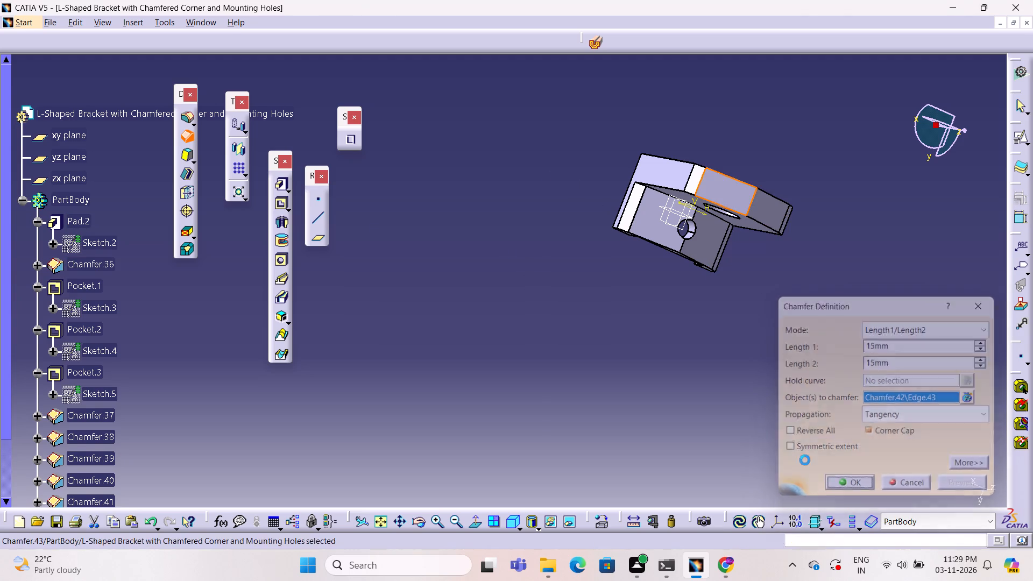
left_click(706, 376)
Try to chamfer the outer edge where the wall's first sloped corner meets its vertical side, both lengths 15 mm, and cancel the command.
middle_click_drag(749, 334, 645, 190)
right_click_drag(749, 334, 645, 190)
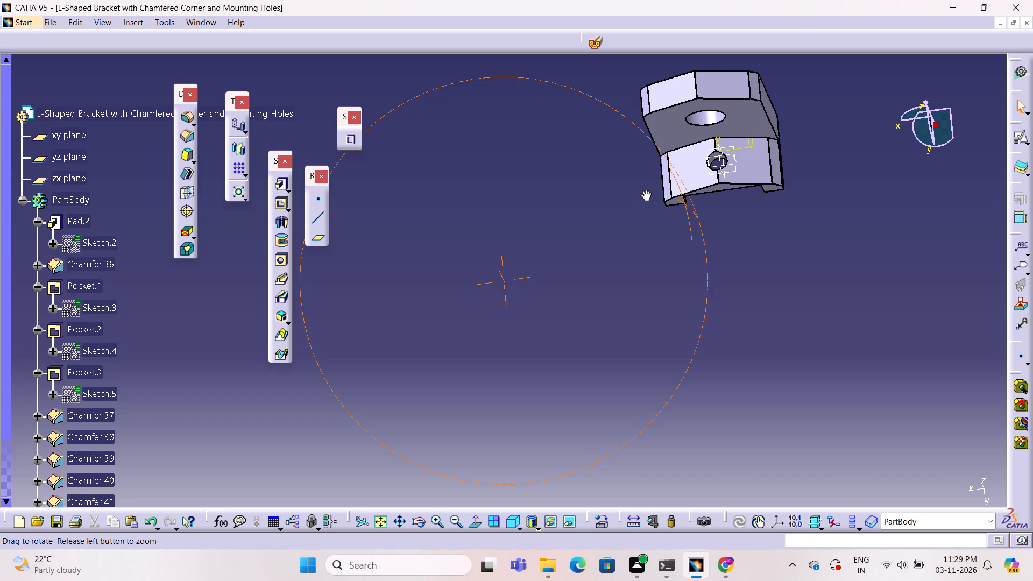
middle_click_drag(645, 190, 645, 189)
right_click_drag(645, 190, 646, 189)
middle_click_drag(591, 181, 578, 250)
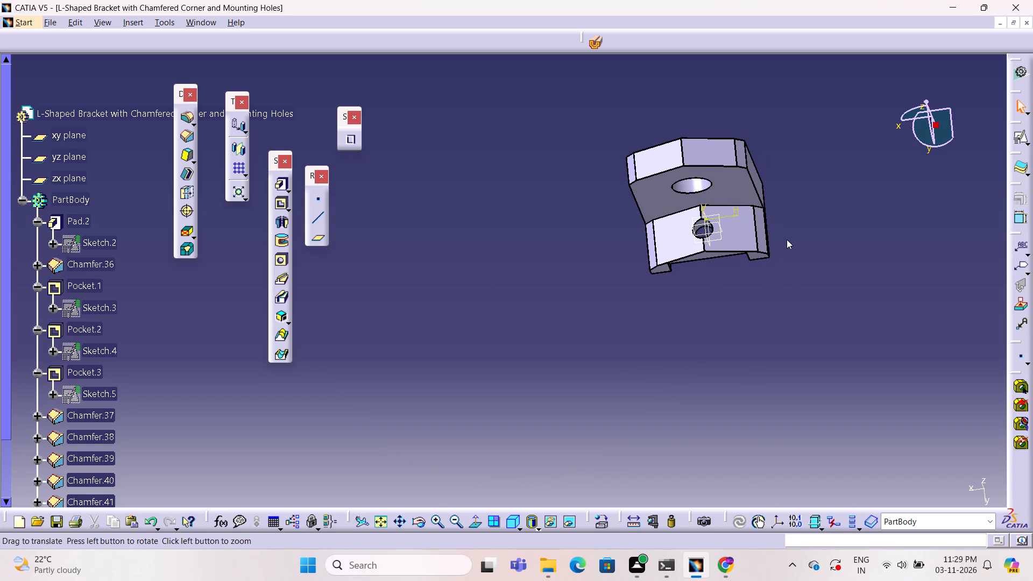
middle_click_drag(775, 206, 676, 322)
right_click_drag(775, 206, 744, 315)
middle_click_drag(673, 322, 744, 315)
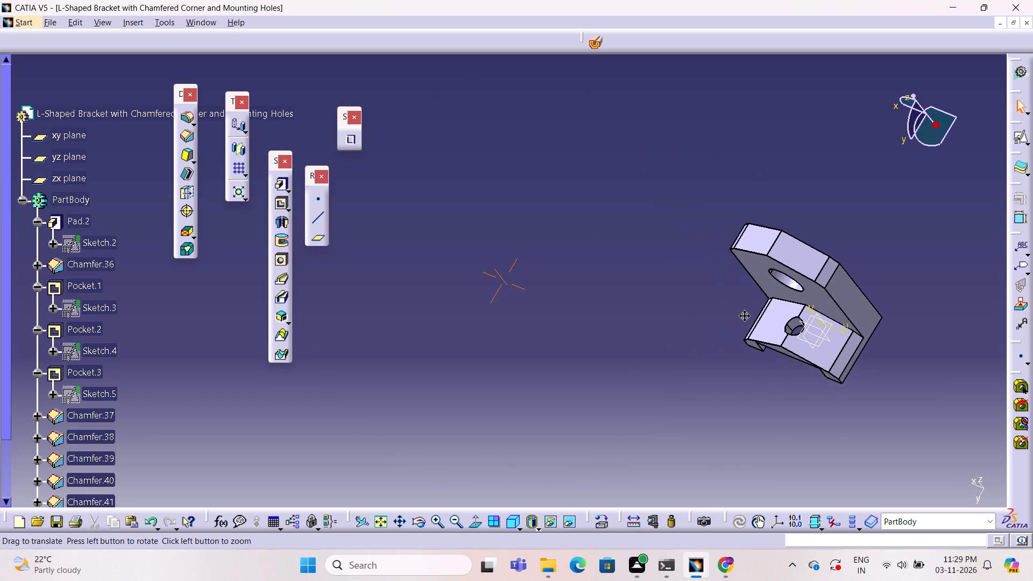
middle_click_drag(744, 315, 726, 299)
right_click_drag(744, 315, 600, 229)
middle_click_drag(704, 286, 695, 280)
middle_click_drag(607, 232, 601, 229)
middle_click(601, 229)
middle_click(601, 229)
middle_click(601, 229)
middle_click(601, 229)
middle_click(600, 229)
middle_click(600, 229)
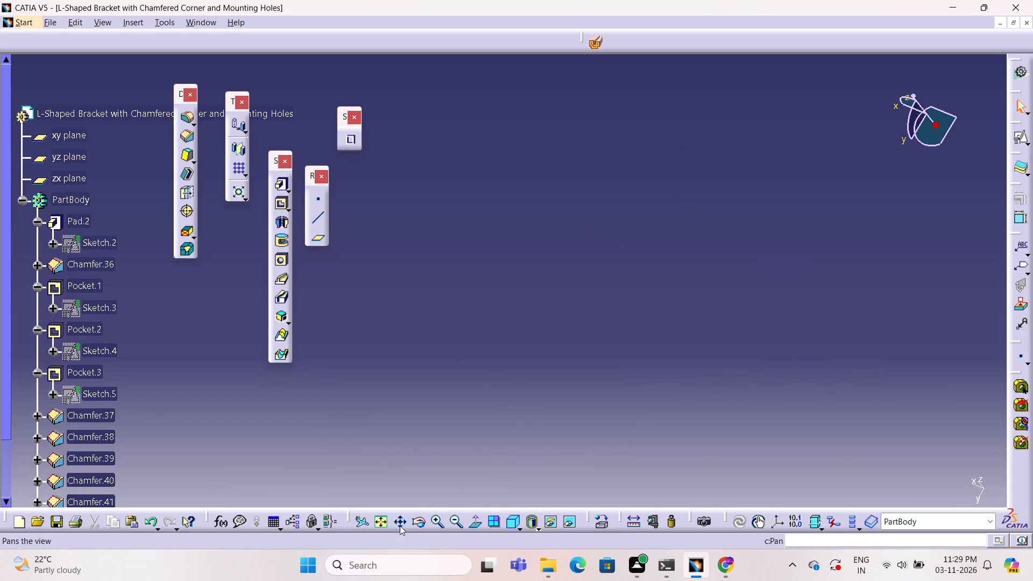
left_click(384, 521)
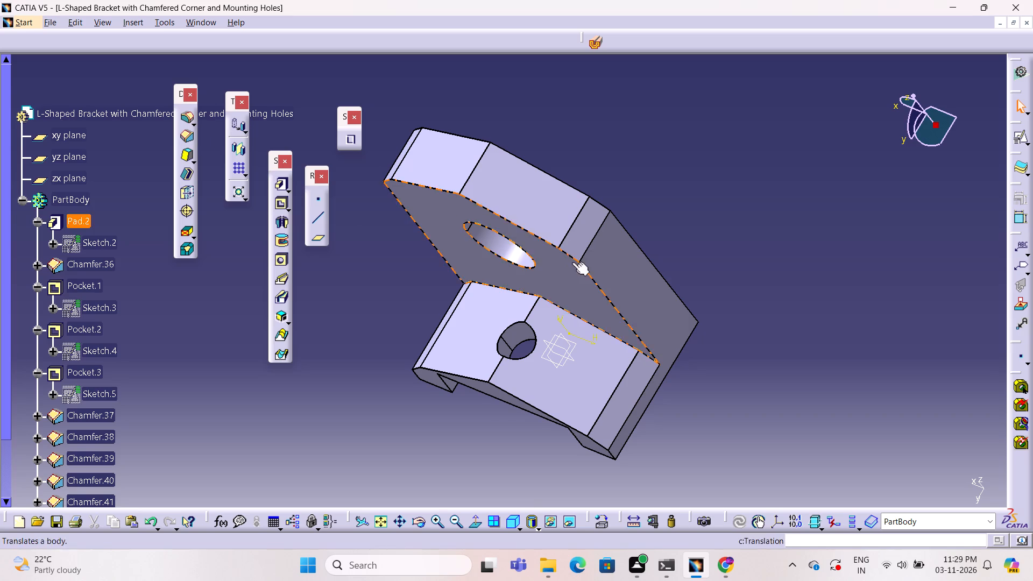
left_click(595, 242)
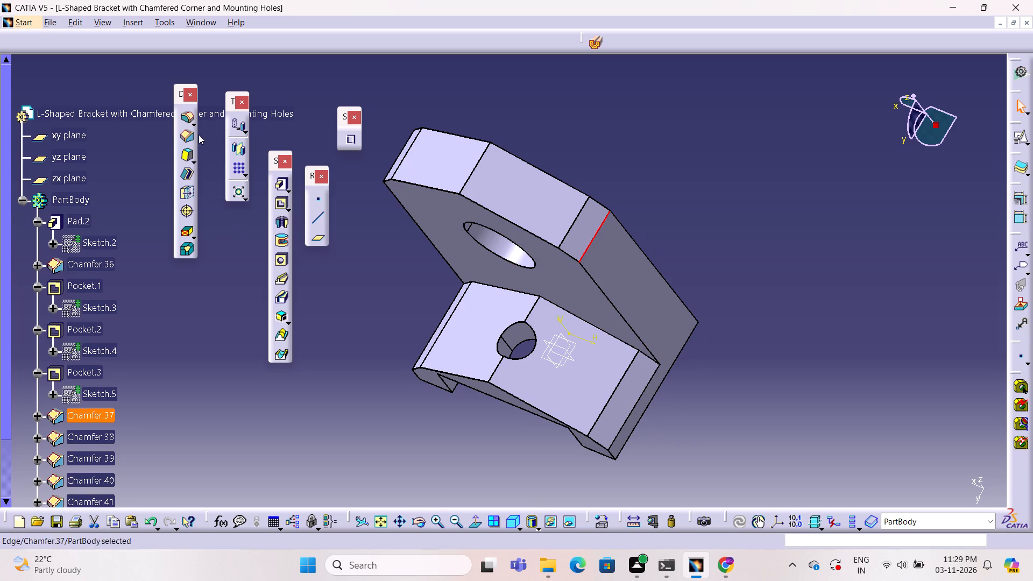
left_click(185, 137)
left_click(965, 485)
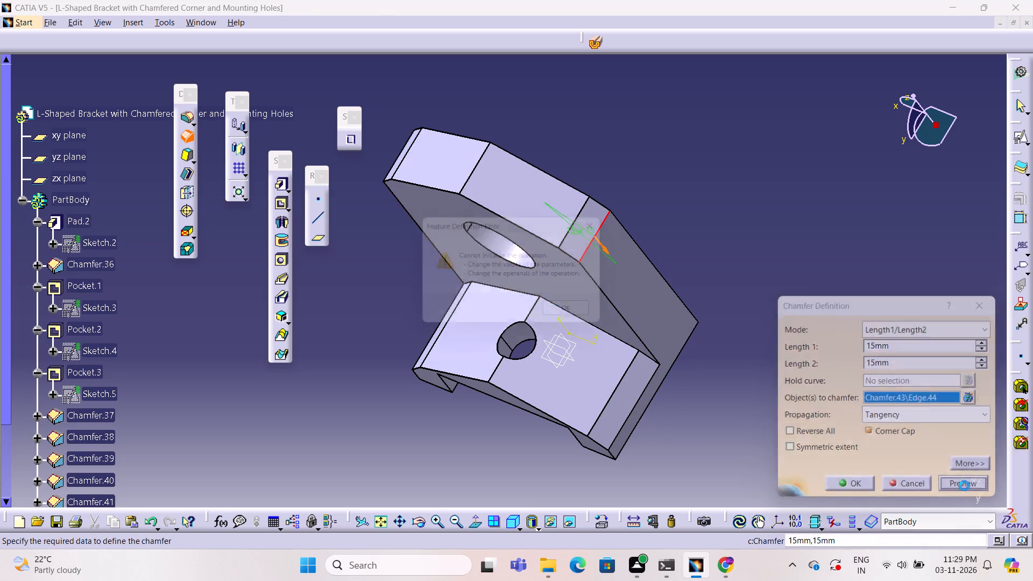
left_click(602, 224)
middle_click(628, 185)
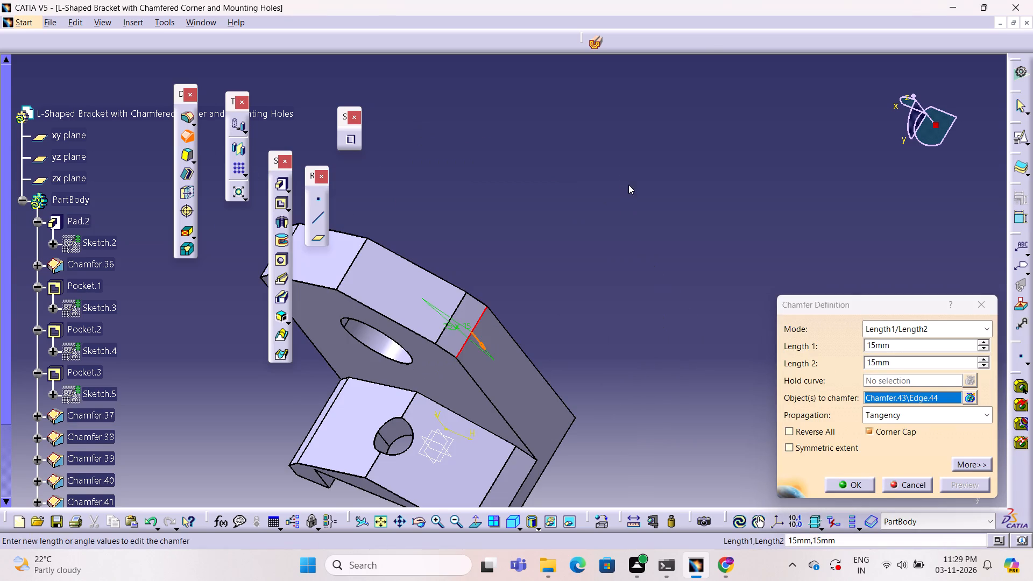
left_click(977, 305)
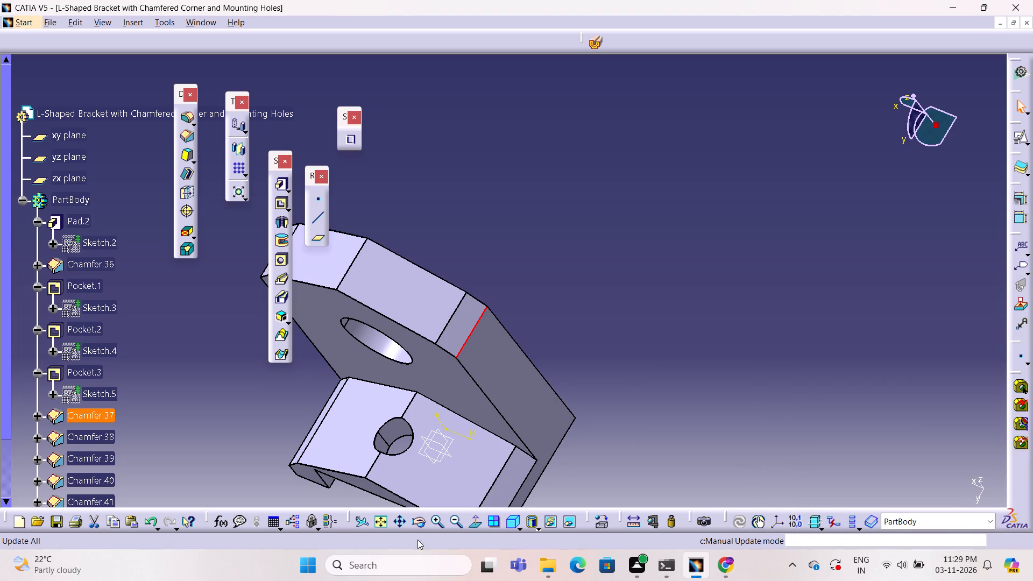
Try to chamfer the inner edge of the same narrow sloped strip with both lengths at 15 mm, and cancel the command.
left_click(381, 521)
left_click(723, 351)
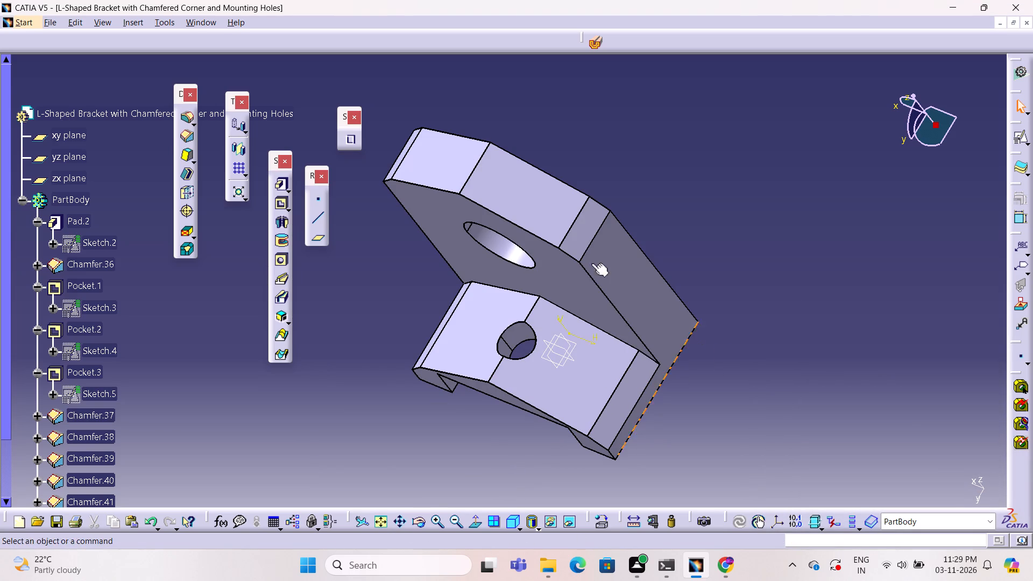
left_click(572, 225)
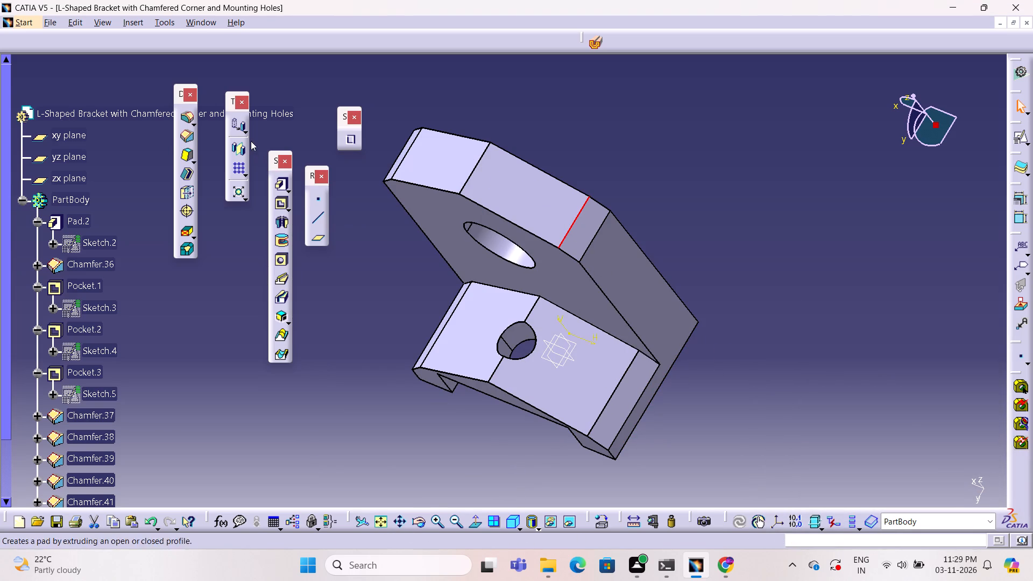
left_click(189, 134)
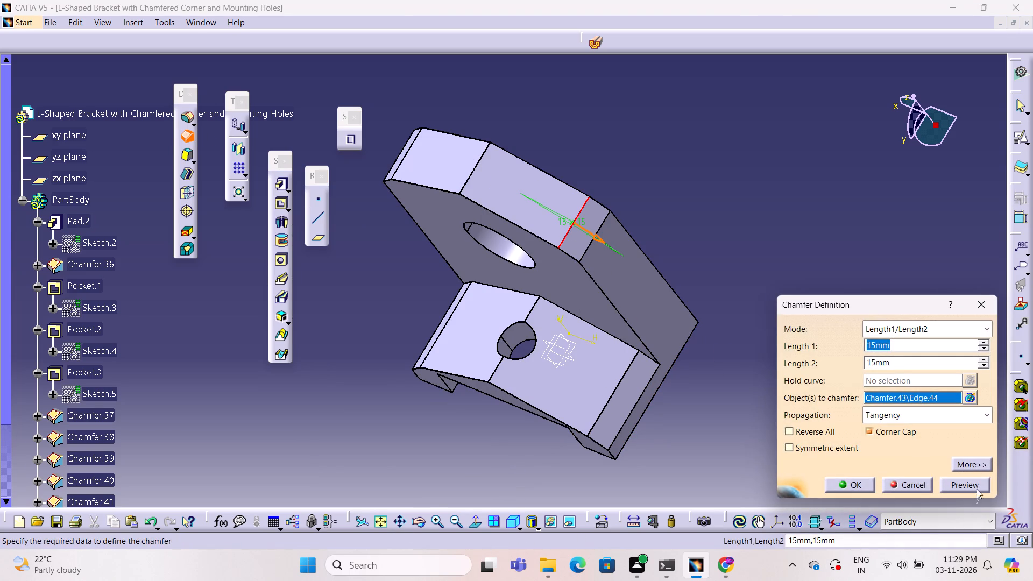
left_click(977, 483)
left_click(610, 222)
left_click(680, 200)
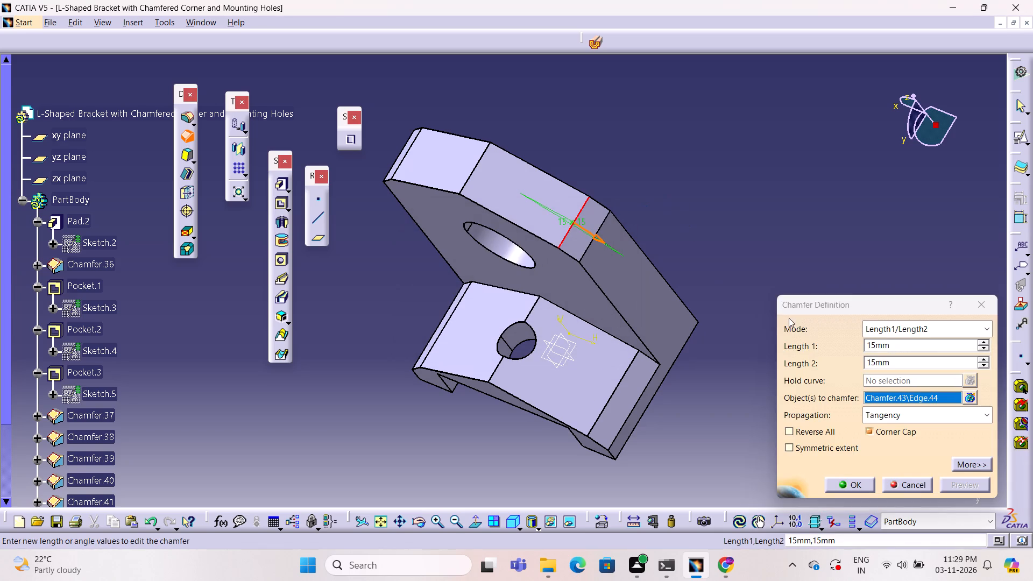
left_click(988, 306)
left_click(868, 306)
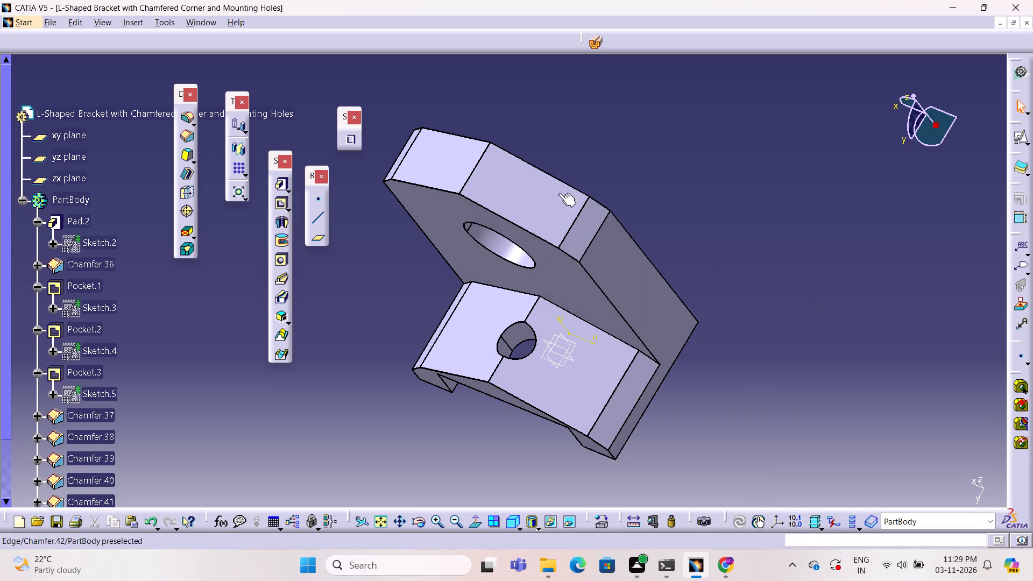
Chamfer the middle edge across the wall's top, where the two newest chamfers meet, with both lengths at 15 mm.
left_click(469, 176)
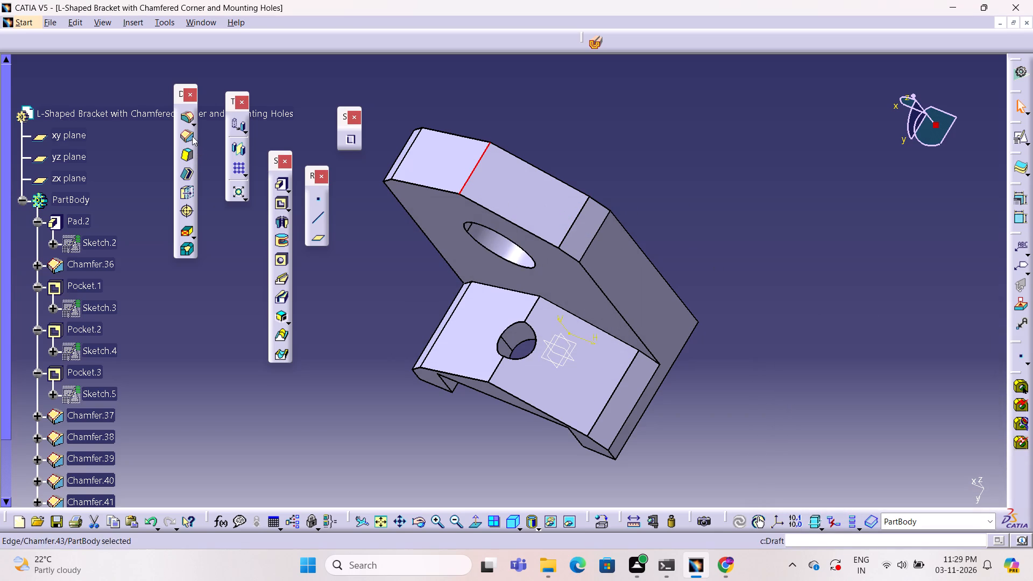
left_click(192, 136)
left_click(964, 483)
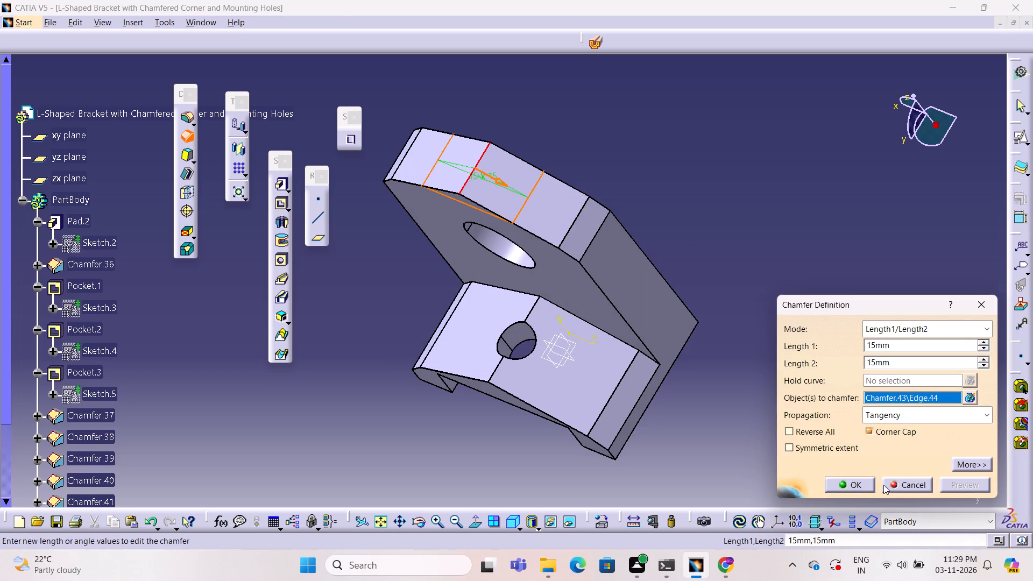
left_click(862, 486)
left_click(721, 373)
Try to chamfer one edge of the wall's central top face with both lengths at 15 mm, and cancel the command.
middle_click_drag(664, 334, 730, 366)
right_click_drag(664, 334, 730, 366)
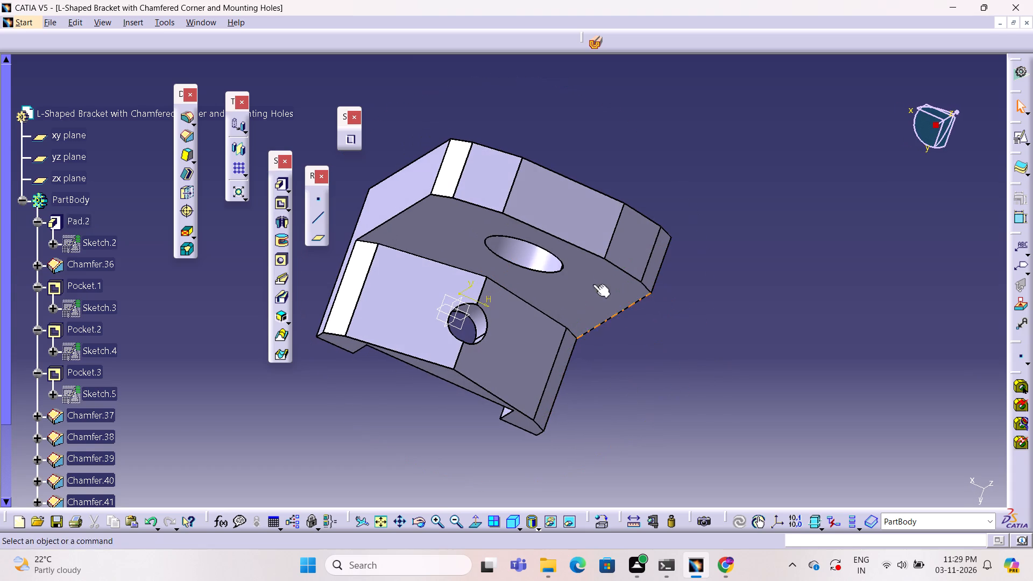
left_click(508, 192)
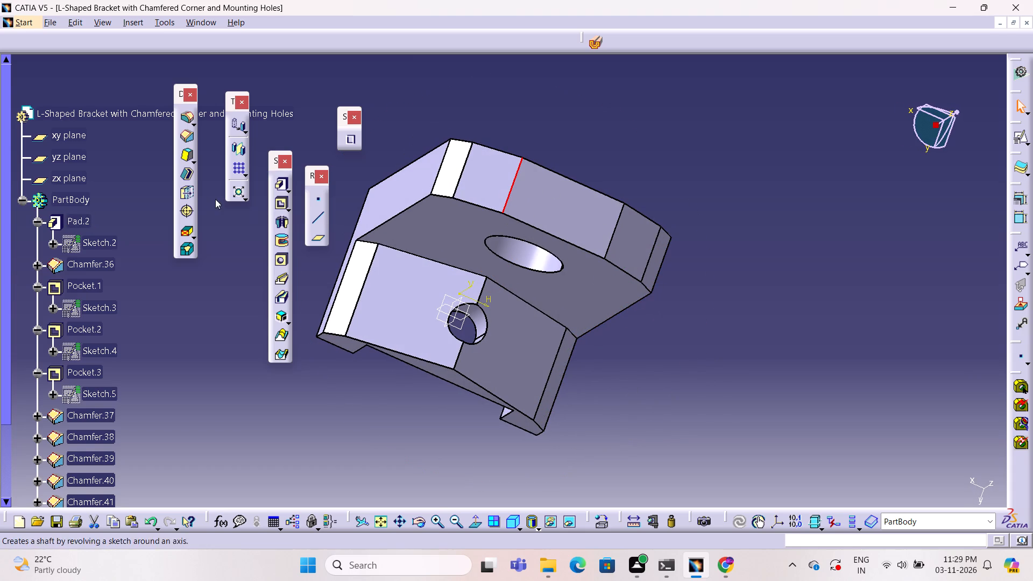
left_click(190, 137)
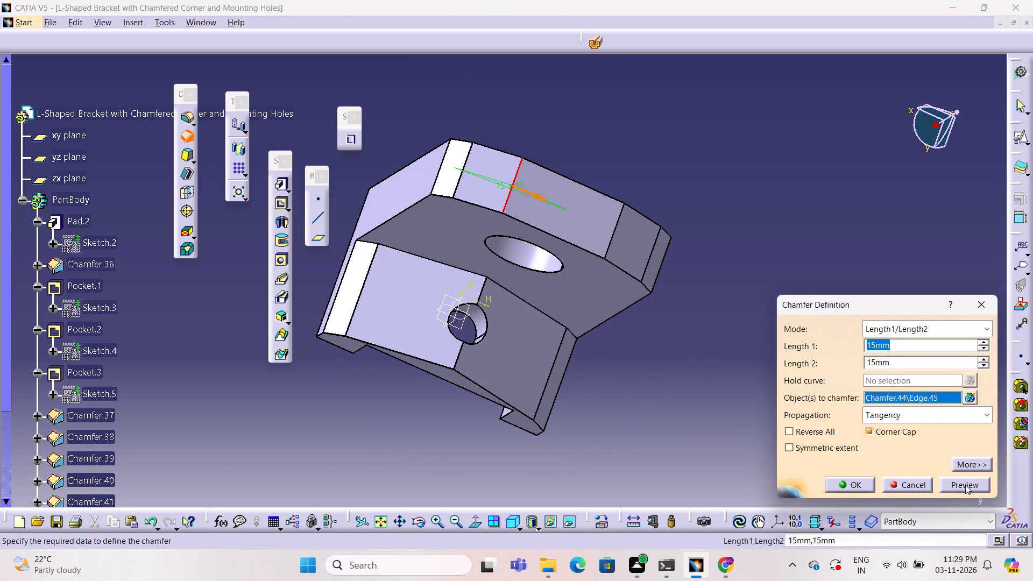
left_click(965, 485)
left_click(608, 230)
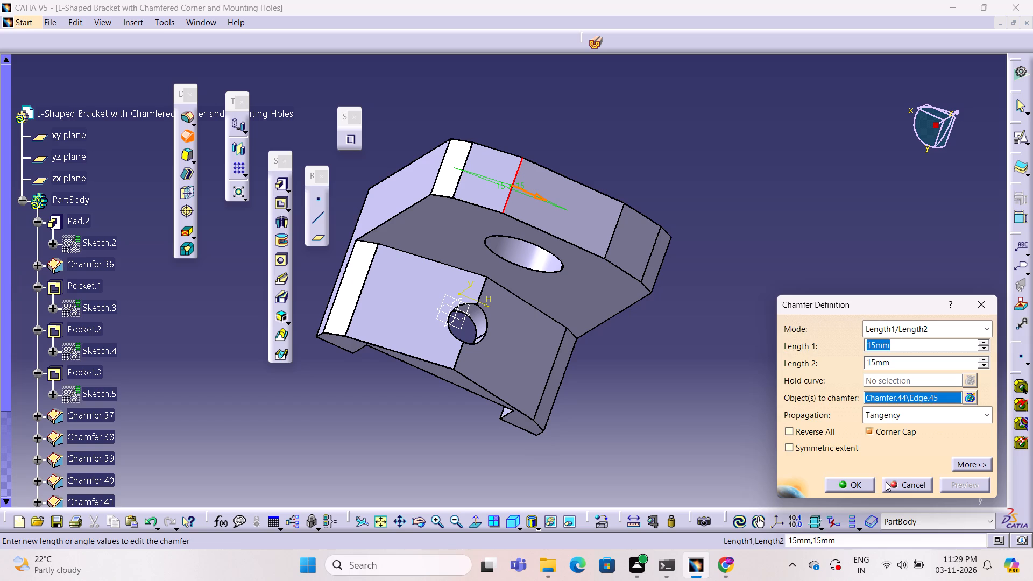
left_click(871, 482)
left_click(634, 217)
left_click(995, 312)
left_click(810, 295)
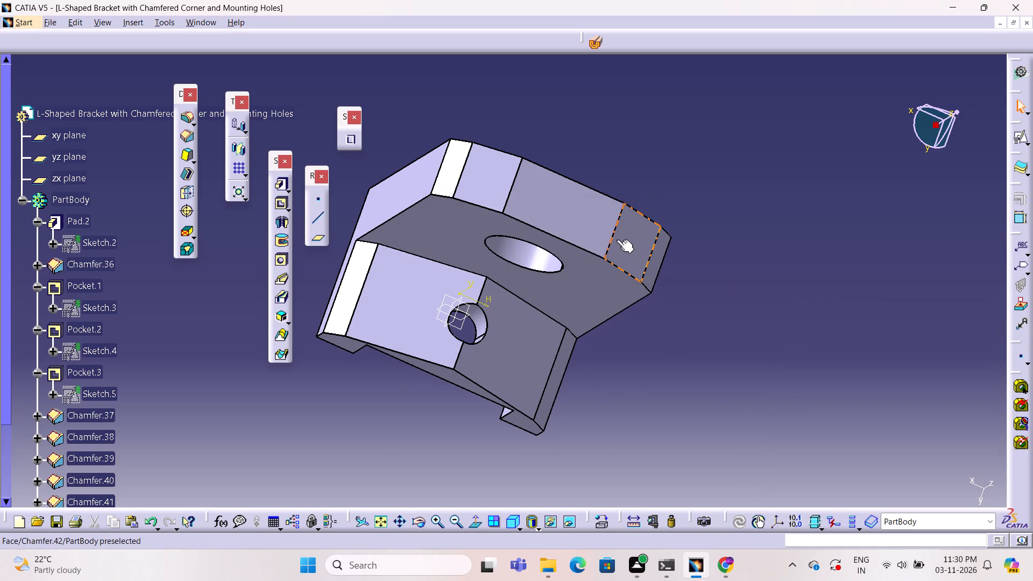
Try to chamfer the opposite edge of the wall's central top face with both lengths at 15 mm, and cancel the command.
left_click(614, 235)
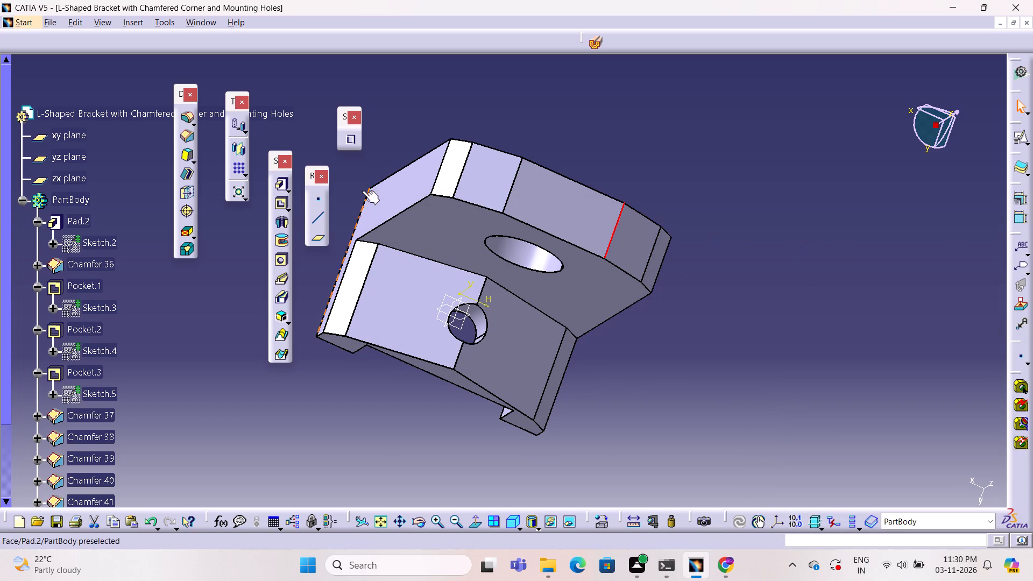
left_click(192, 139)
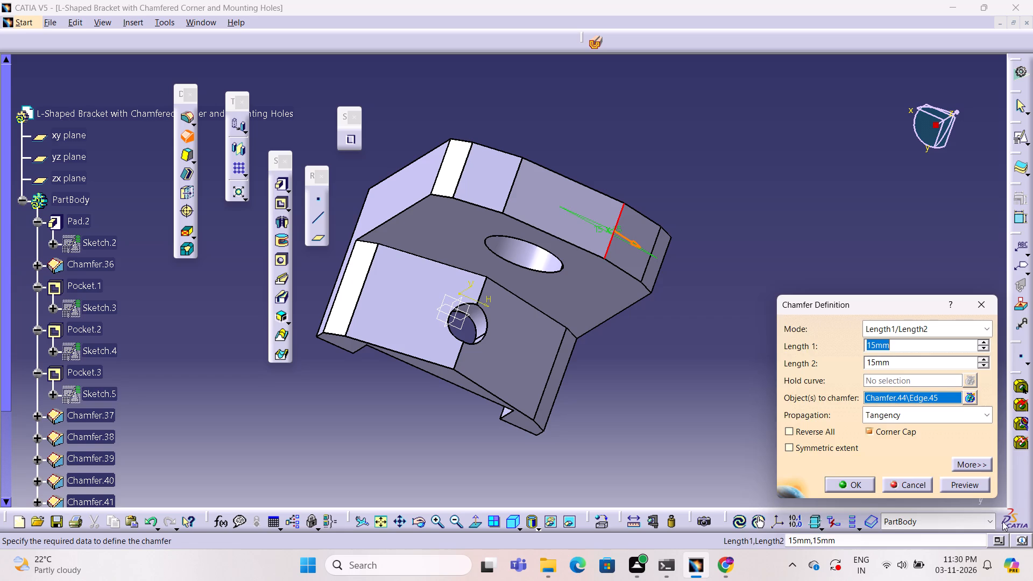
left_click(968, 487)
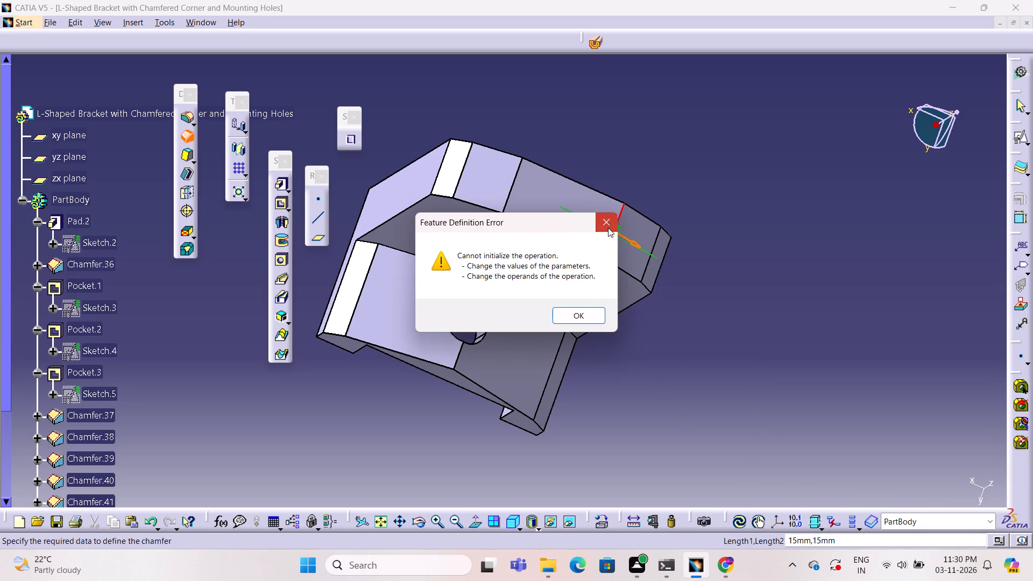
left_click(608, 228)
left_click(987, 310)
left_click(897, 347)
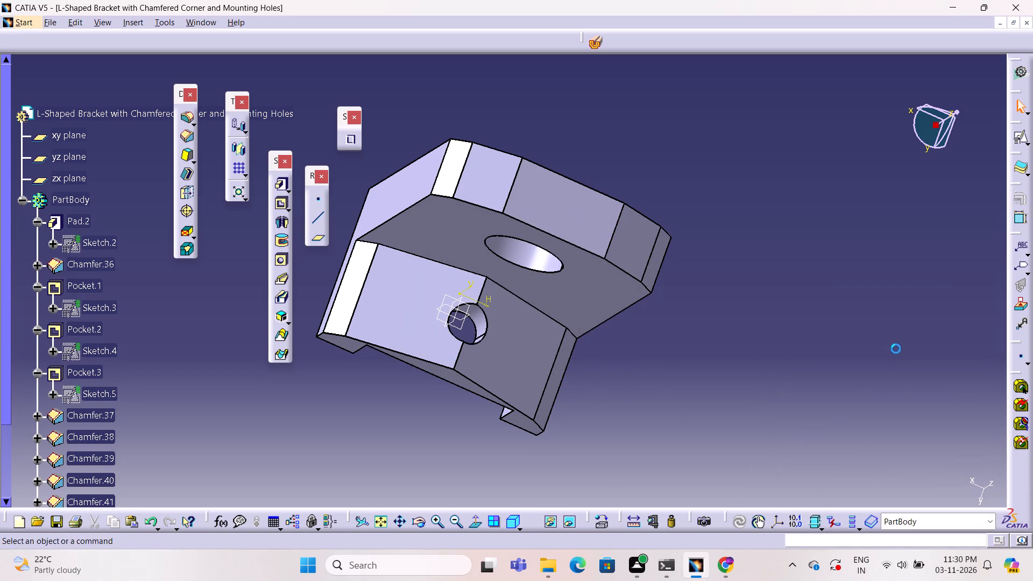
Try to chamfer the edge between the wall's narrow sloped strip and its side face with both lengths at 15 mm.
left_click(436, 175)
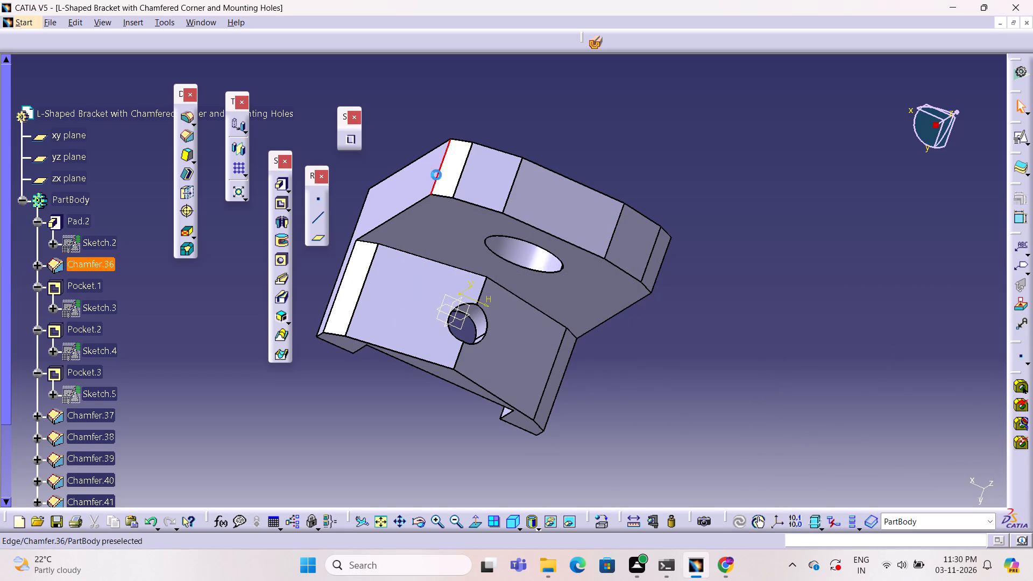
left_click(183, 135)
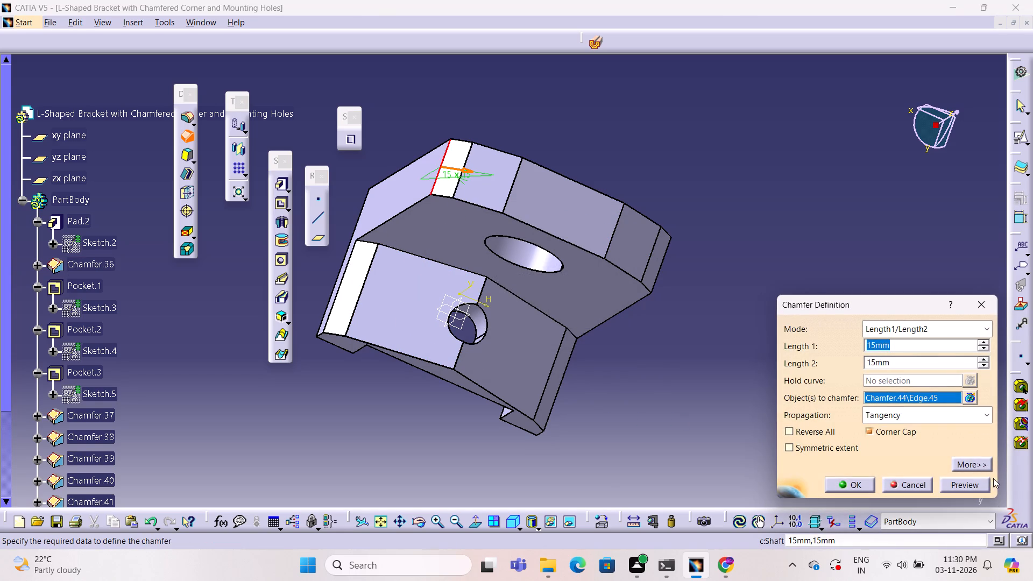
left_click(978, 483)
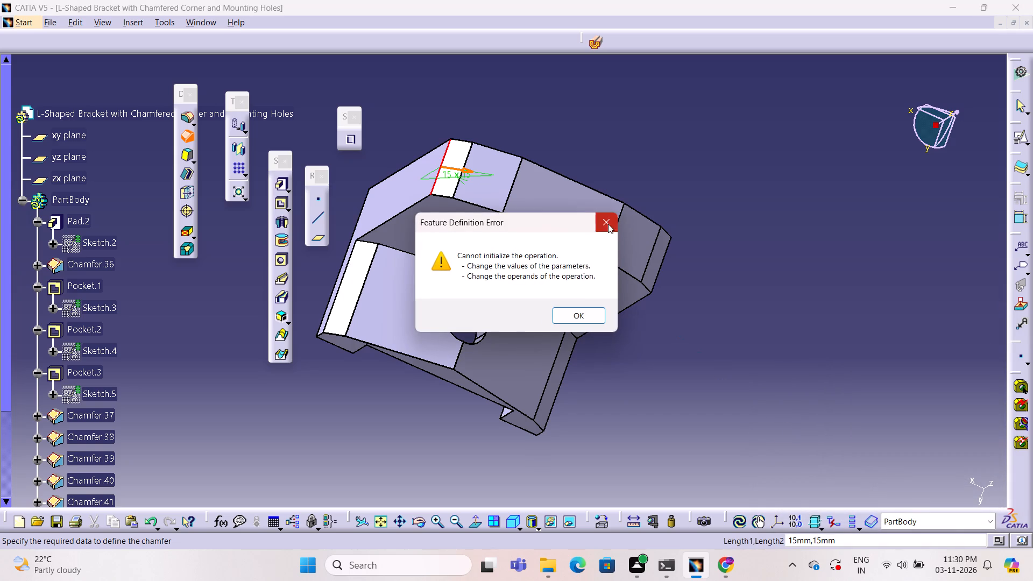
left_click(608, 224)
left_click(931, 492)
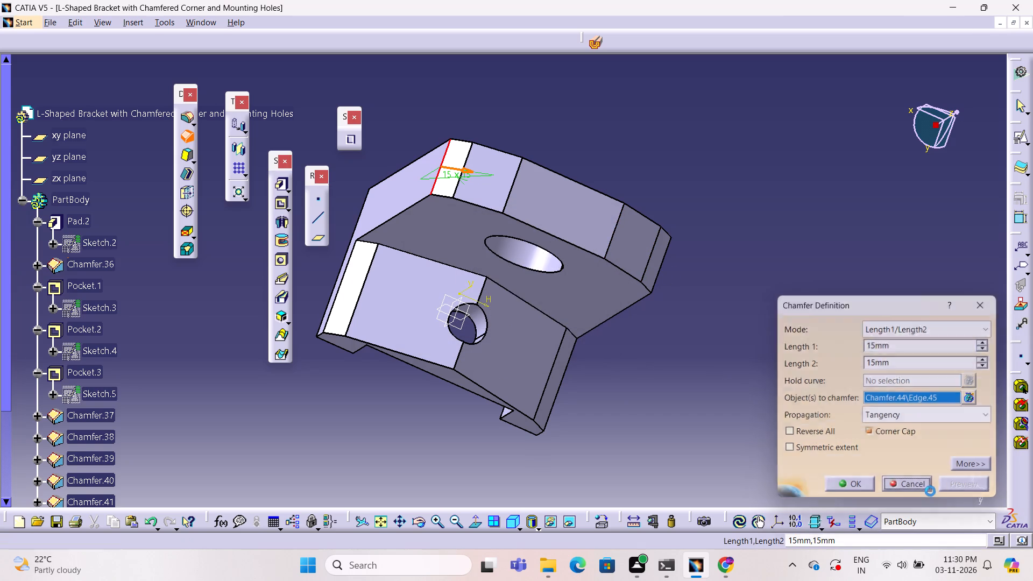
Chamfer the edge between the wall's central top face and its inner face with both lengths at 15 mm.
left_click_drag(756, 439, 751, 439)
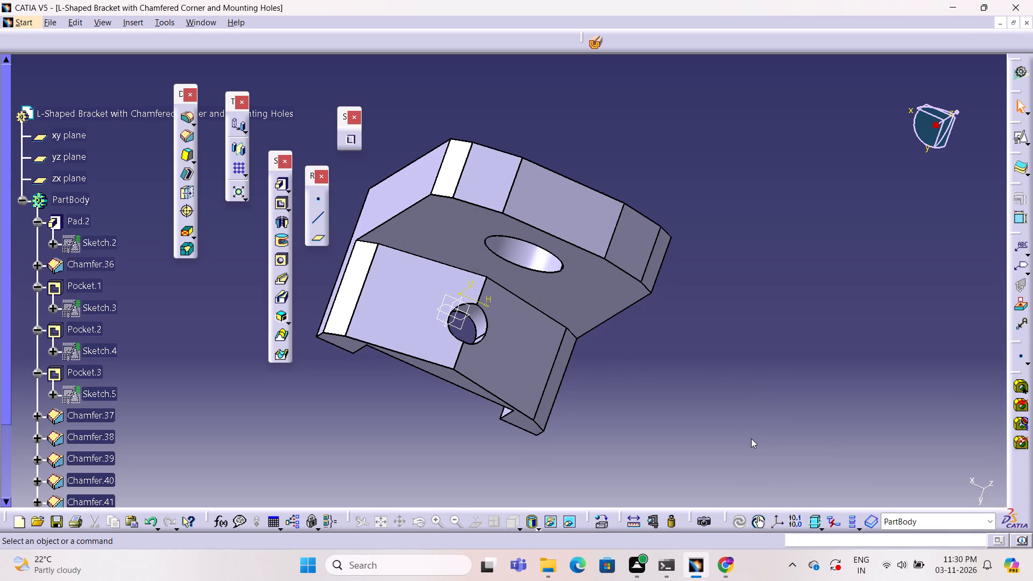
middle_click_drag(751, 430, 761, 327)
right_click_drag(751, 430, 761, 327)
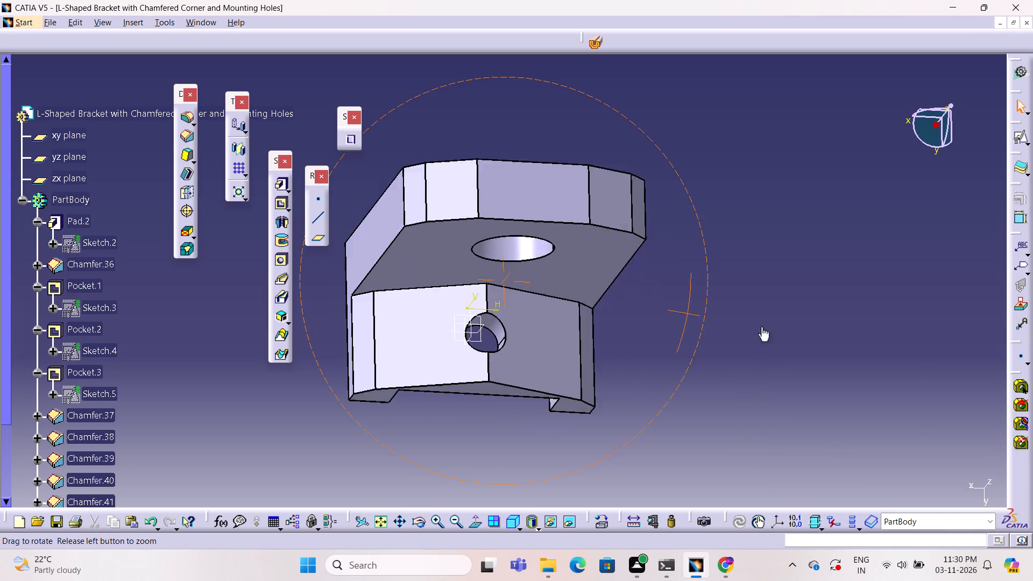
right_click_drag(761, 327, 776, 292)
middle_click_drag(761, 327, 776, 292)
right_click(776, 292)
right_click(777, 292)
middle_click_drag(717, 344, 828, 310)
right_click_drag(717, 344, 828, 310)
right_click(828, 310)
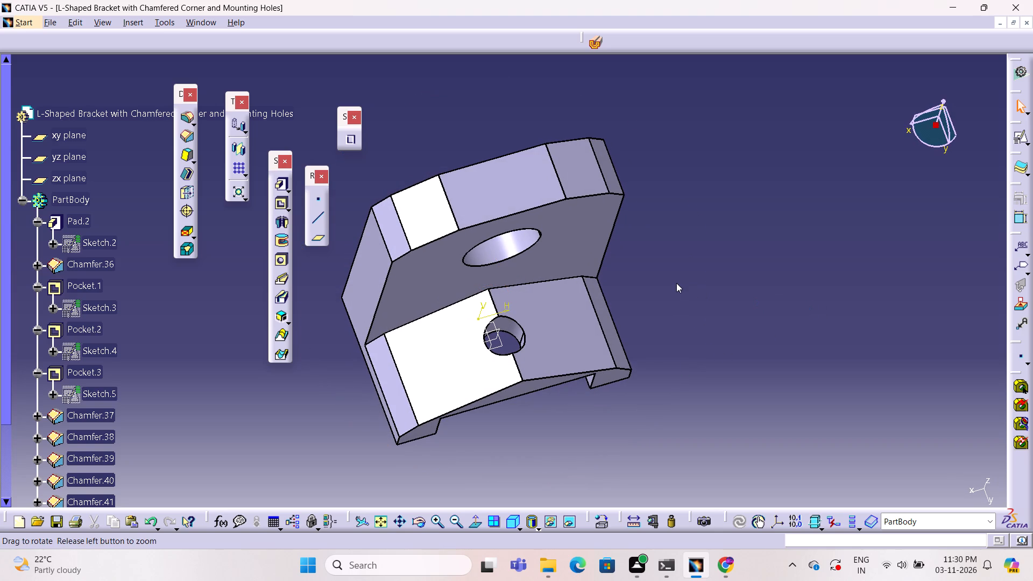
middle_click_drag(676, 283, 728, 266)
right_click_drag(676, 283, 728, 266)
right_click(728, 266)
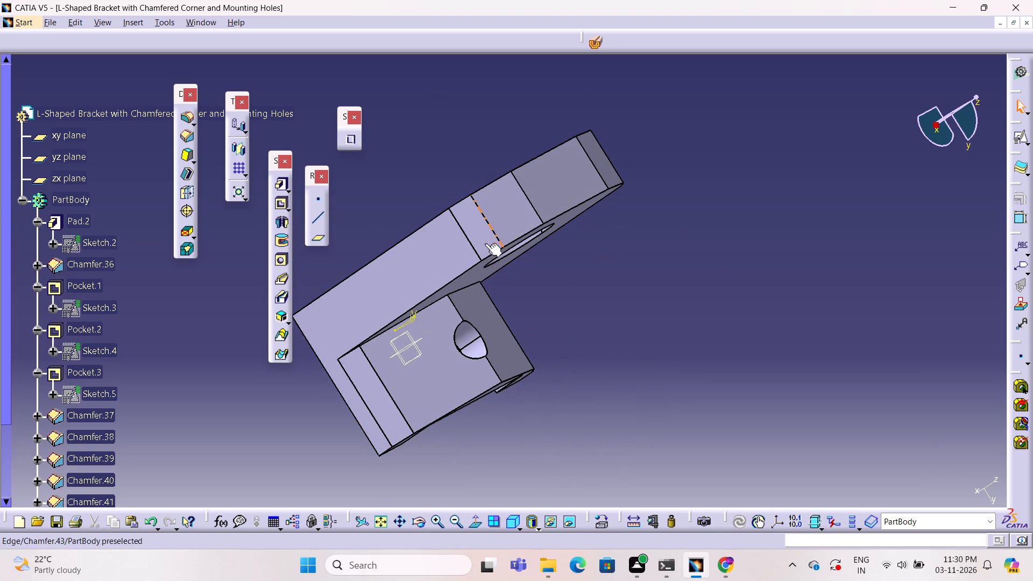
middle_click_drag(631, 406, 595, 264)
right_click_drag(631, 406, 595, 264)
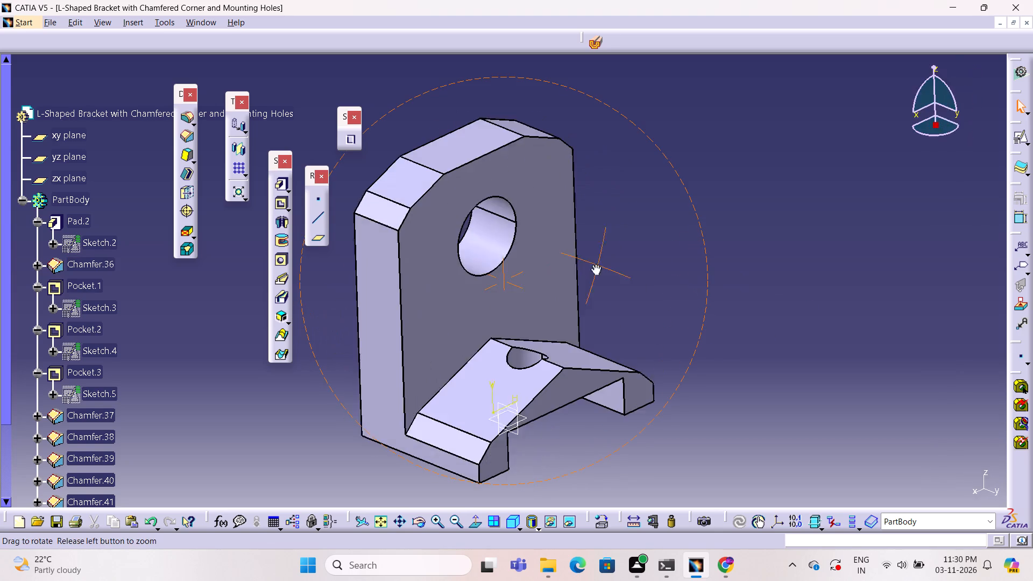
middle_click_drag(595, 264, 653, 230)
right_click_drag(595, 264, 653, 230)
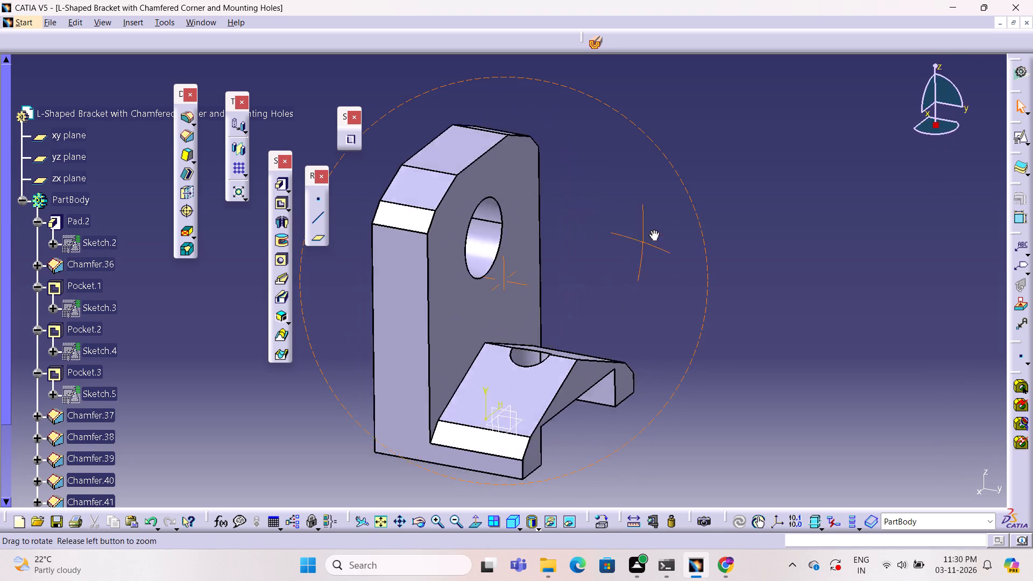
right_click_drag(653, 230, 549, 353)
middle_click_drag(653, 230, 549, 353)
left_click(662, 303)
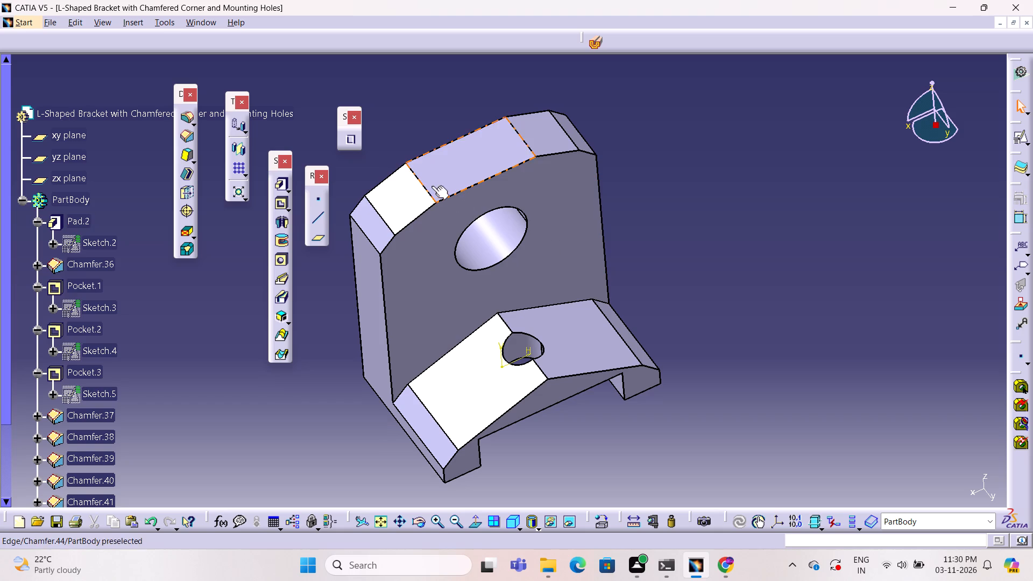
left_click(498, 175)
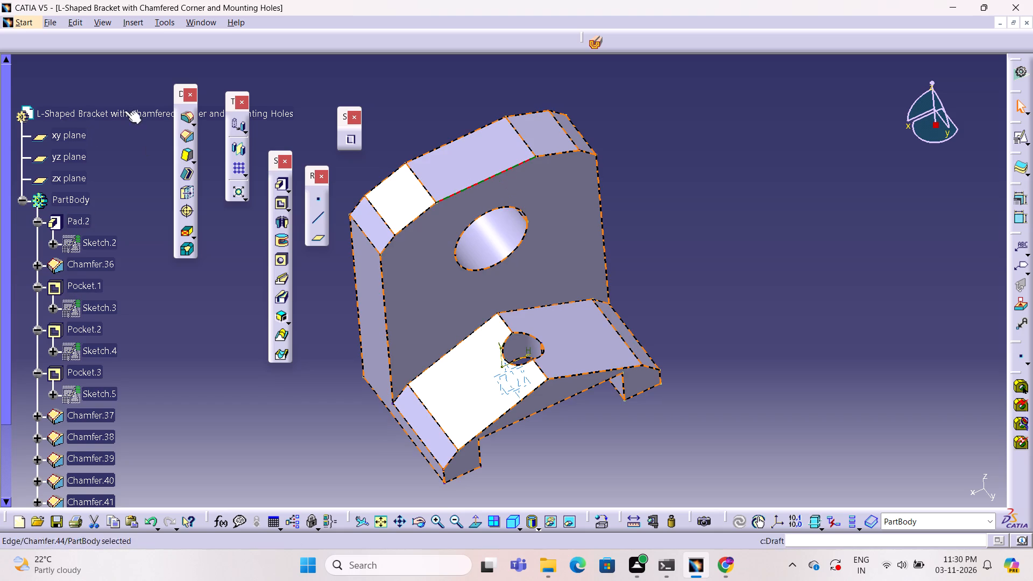
left_click(185, 139)
left_click(984, 483)
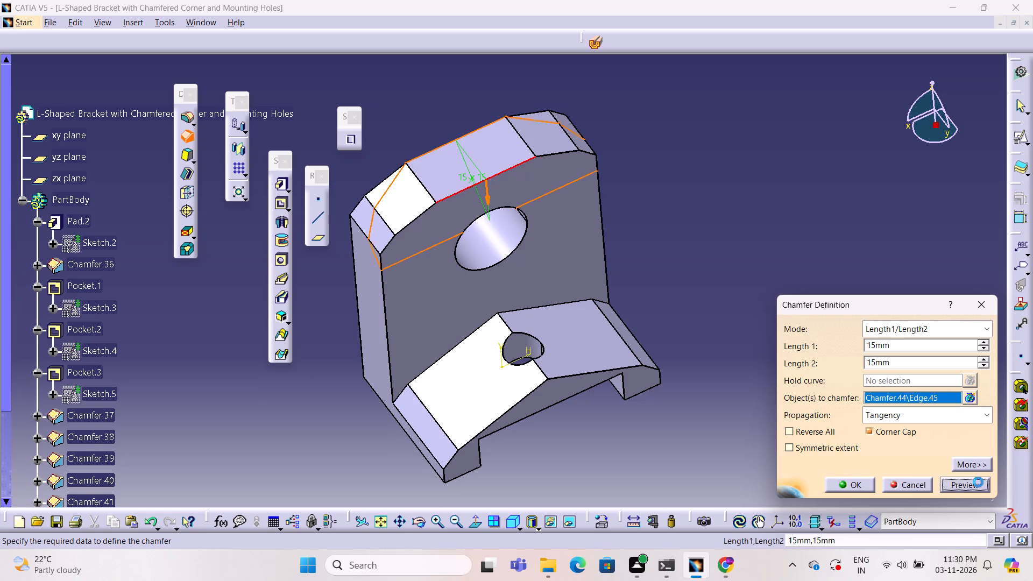
left_click(838, 481)
left_click(761, 359)
Chamfer the upper edge of the wall's back face, opposite the newest chamfer, with both lengths at 15 mm.
middle_click_drag(761, 359, 761, 358)
right_click_drag(761, 359, 761, 358)
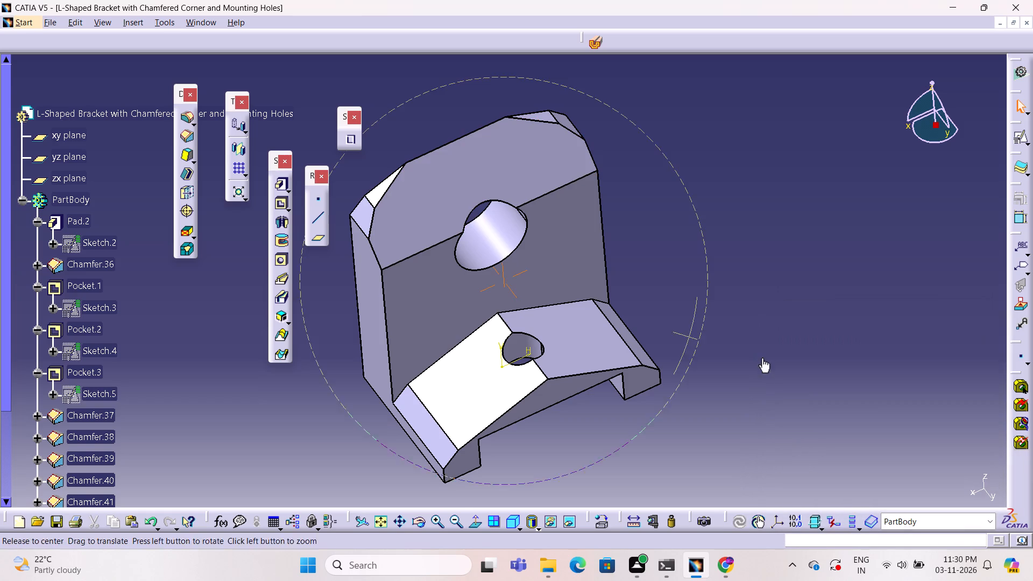
middle_click_drag(761, 358, 752, 133)
right_click_drag(761, 358, 718, 218)
middle_click_drag(748, 138, 718, 218)
right_click(718, 218)
middle_click_drag(708, 218, 752, 207)
right_click_drag(708, 218, 752, 207)
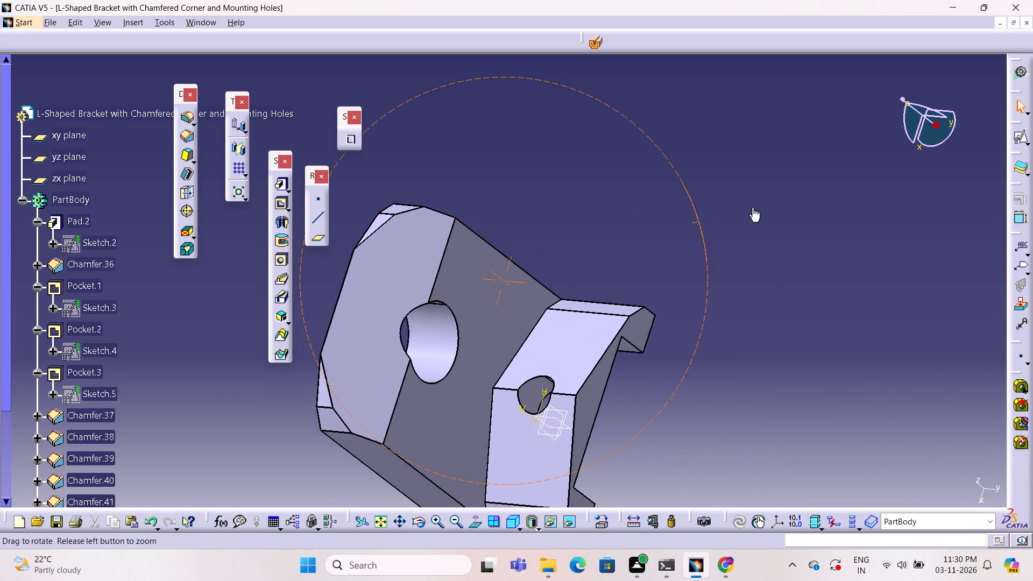
middle_click_drag(752, 207, 773, 207)
right_click_drag(752, 207, 773, 207)
middle_click(554, 228)
right_click_drag(554, 228, 808, 179)
middle_click(554, 228)
middle_click_drag(597, 227, 805, 183)
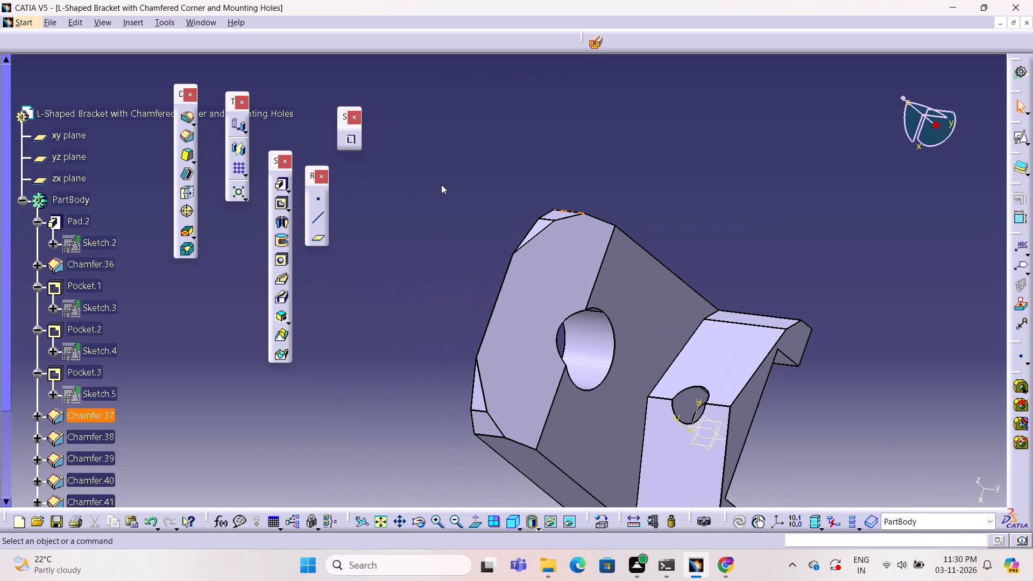
middle_click_drag(434, 183, 649, 229)
right_click_drag(434, 183, 649, 229)
middle_click_drag(423, 174, 478, 187)
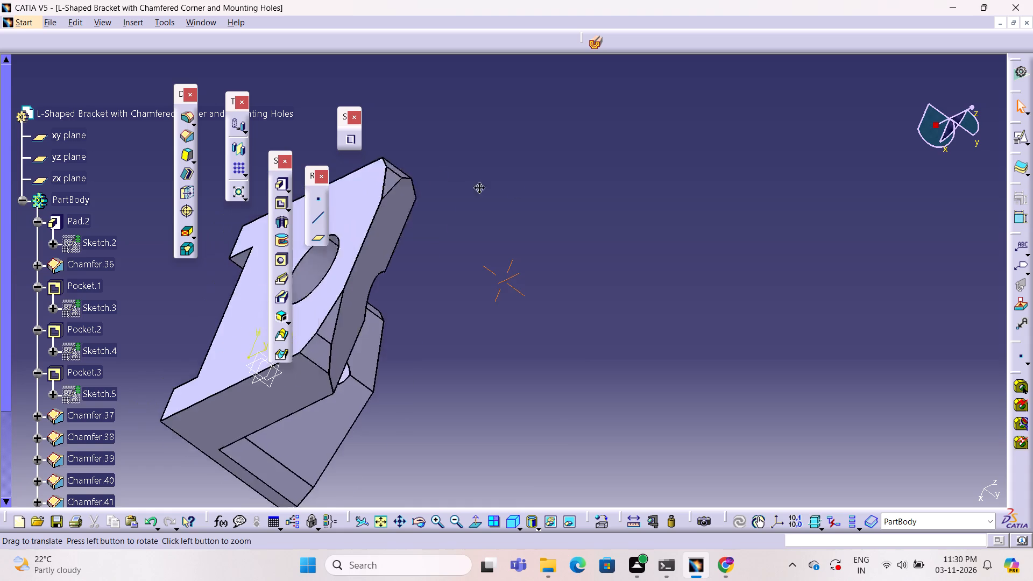
middle_click_drag(478, 187, 652, 204)
left_click(571, 251)
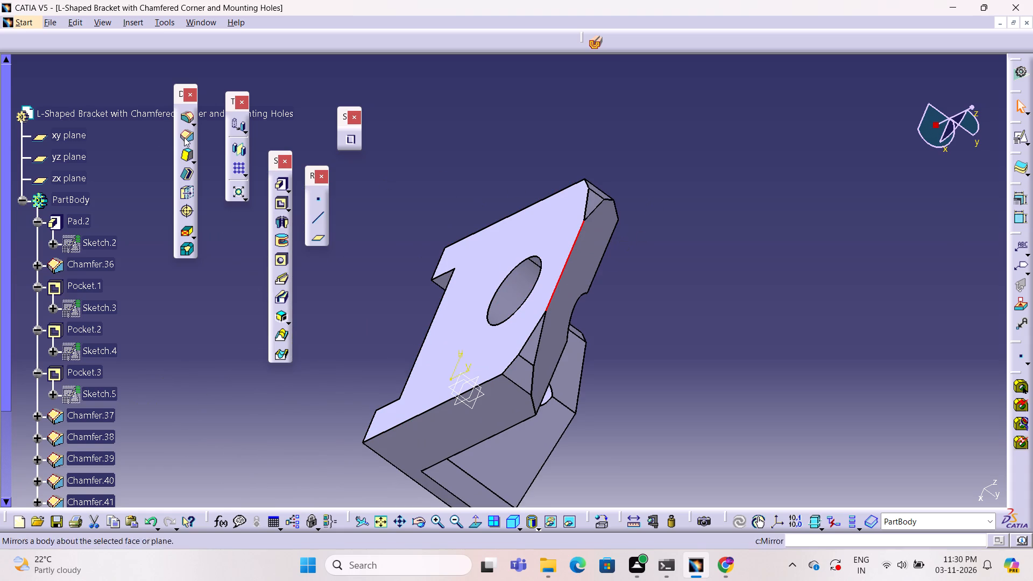
left_click(193, 137)
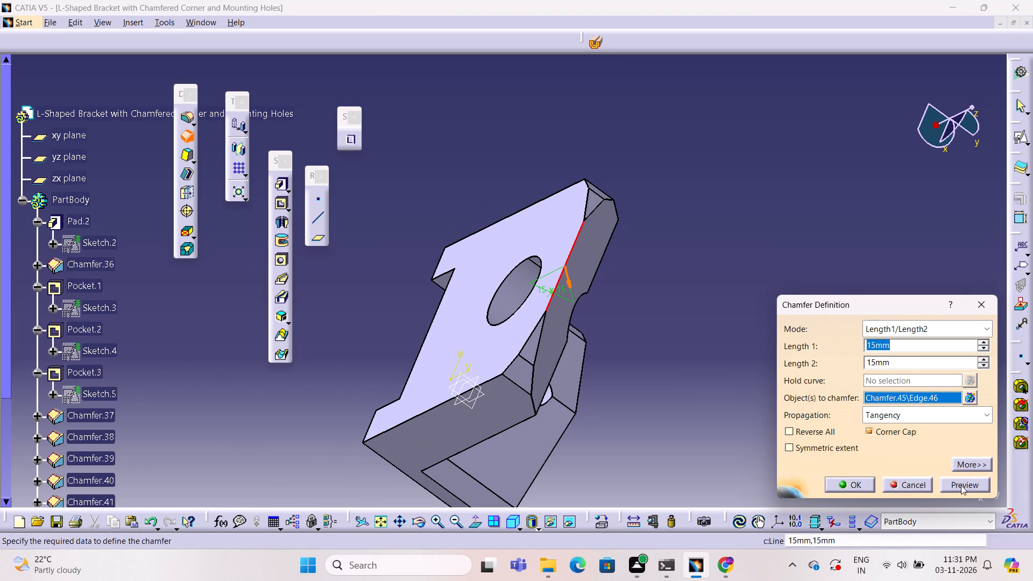
left_click(961, 485)
left_click(862, 481)
left_click(734, 383)
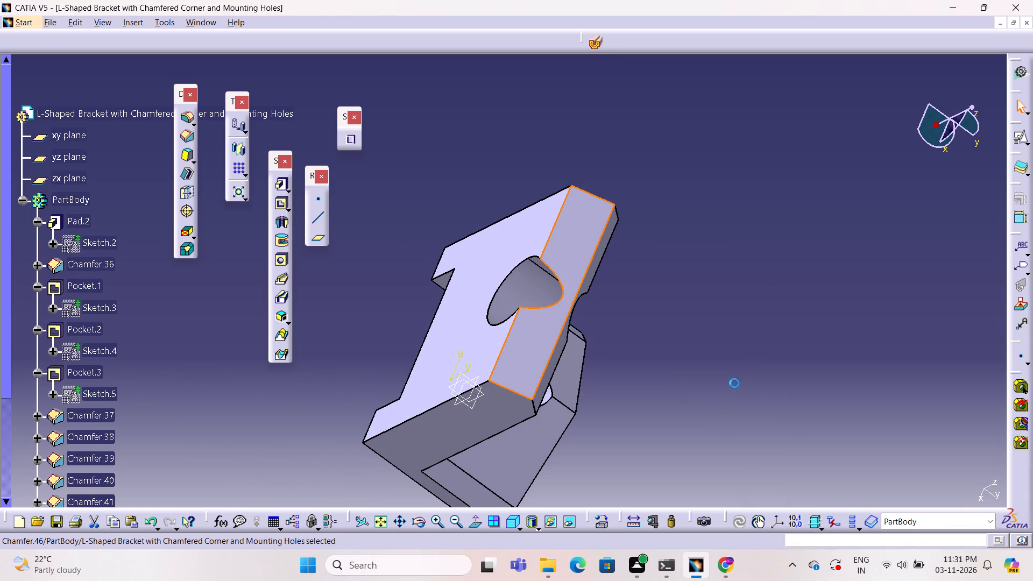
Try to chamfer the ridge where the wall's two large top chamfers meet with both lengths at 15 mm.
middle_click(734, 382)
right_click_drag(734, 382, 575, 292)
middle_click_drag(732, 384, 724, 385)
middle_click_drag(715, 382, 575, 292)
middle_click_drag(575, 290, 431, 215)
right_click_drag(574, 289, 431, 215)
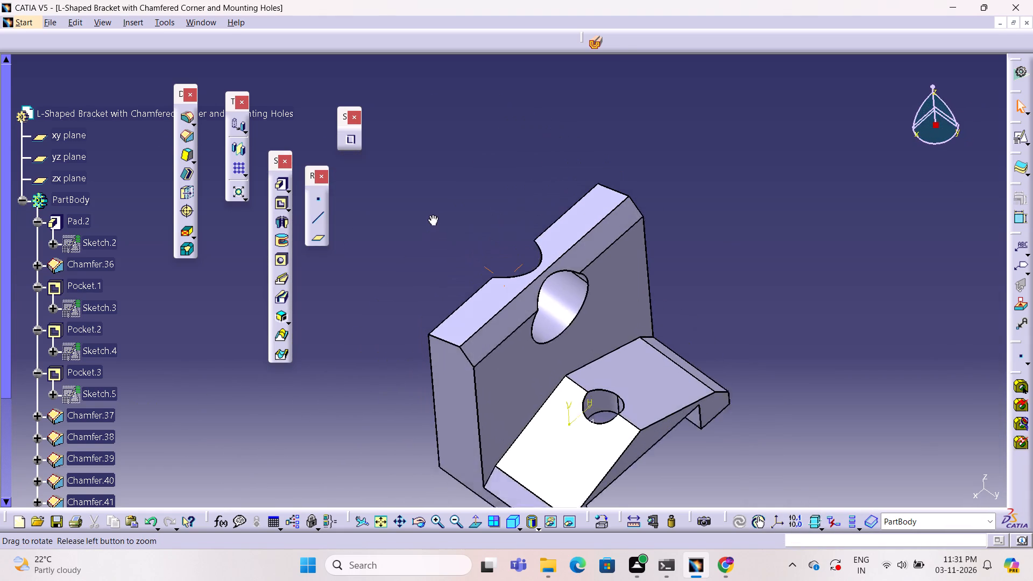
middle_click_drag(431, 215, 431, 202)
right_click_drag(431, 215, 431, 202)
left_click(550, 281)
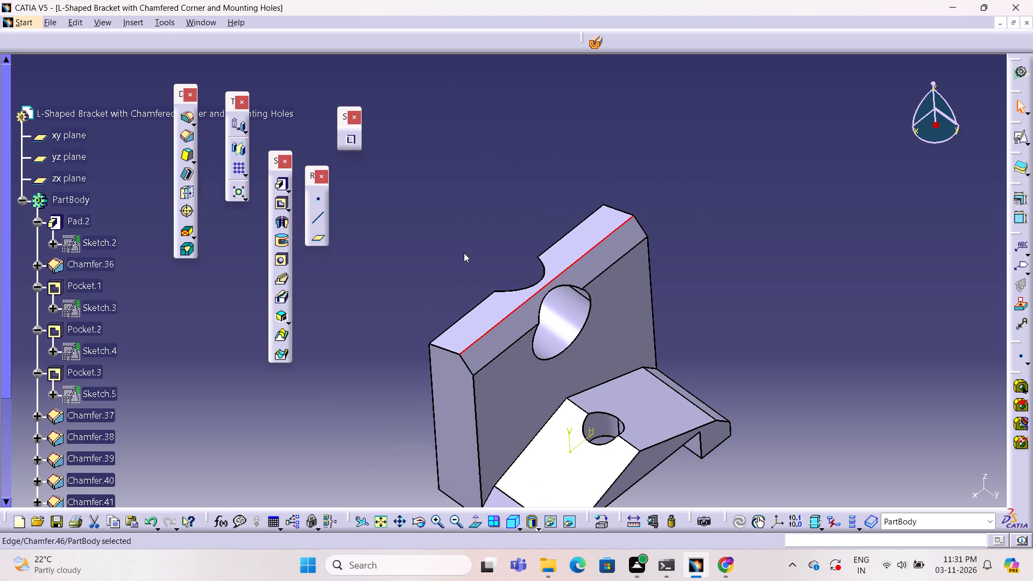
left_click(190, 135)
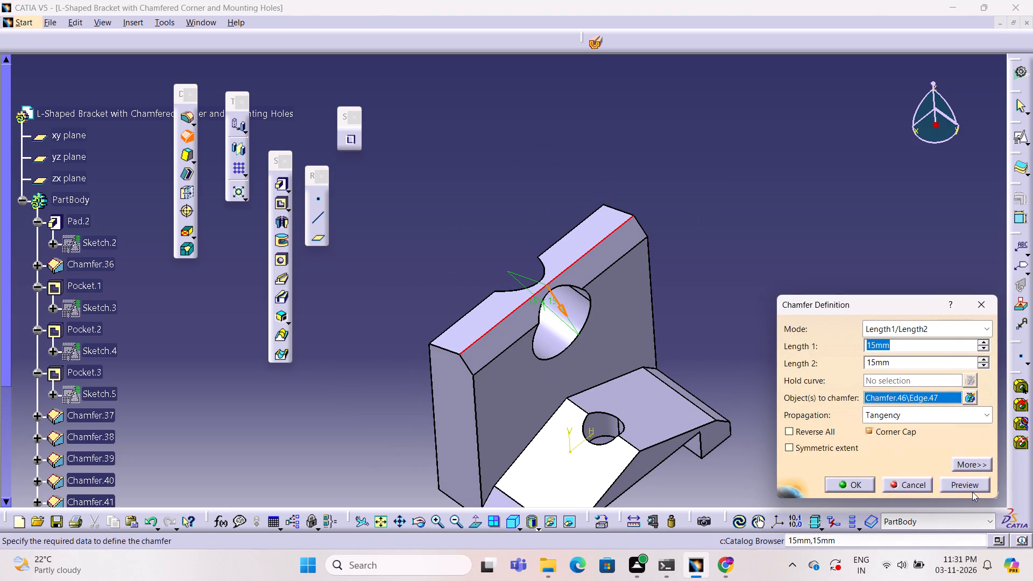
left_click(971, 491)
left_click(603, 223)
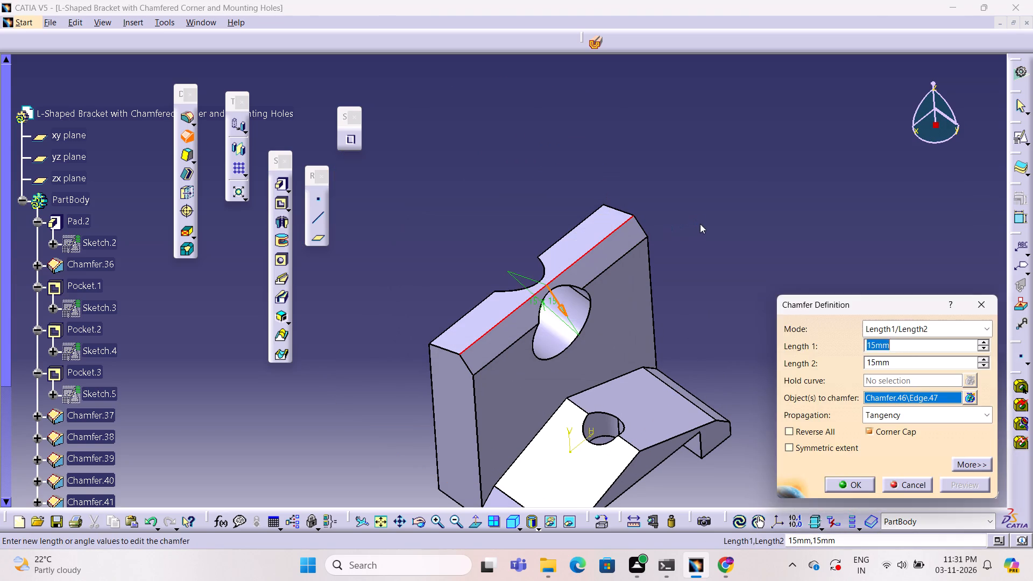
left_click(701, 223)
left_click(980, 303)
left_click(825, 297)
Chamfer one vertical side edge of the wall's inner face with both lengths at 15 mm.
scroll(825, 296, "up", 1)
middle_click_drag(825, 296, 824, 297)
right_click_drag(825, 296, 824, 297)
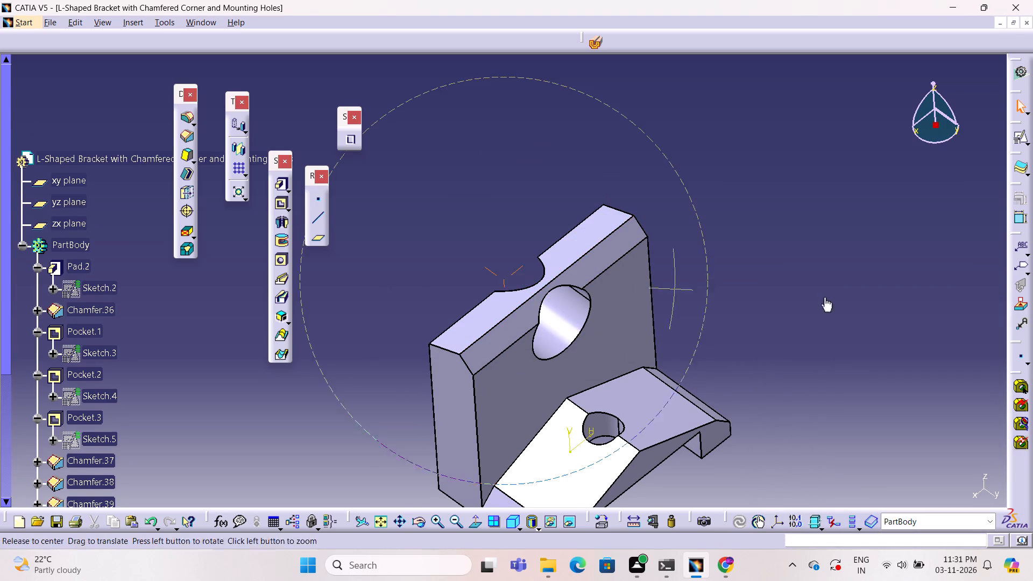
middle_click_drag(824, 297, 544, 307)
right_click_drag(824, 297, 544, 307)
middle_click_drag(825, 280, 710, 237)
scroll(709, 237, "down", 1)
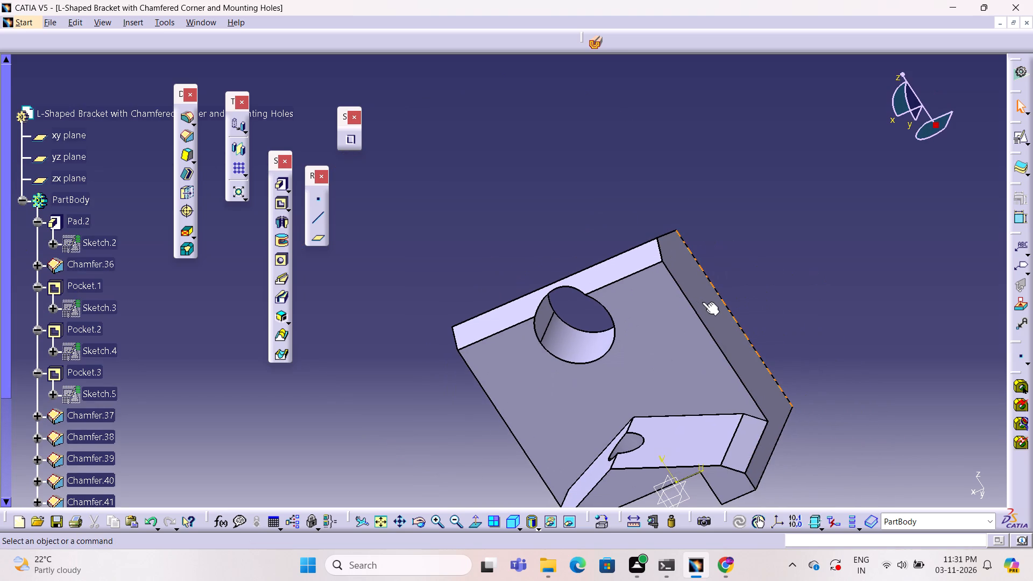
left_click(710, 332)
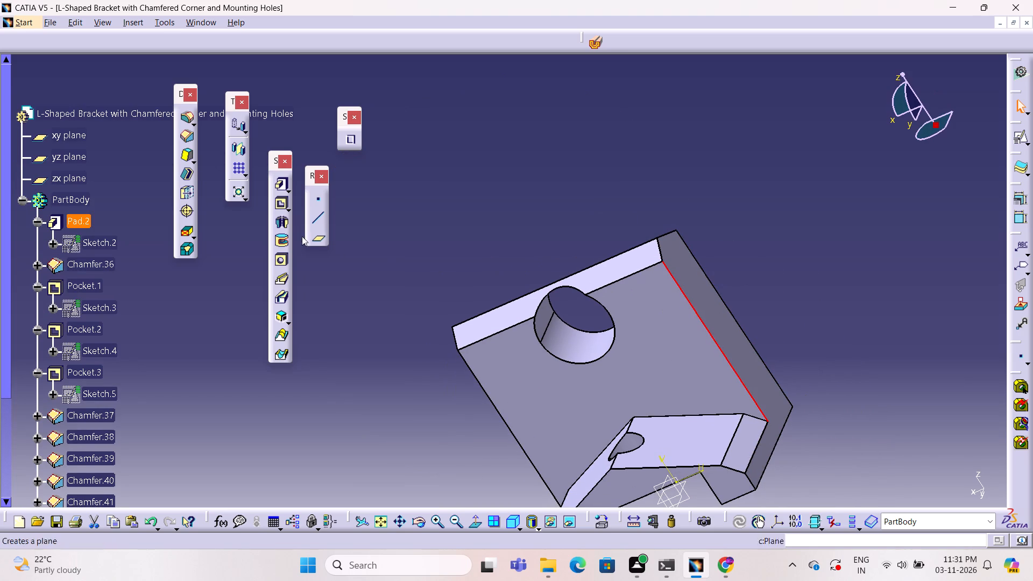
left_click(187, 131)
left_click(946, 486)
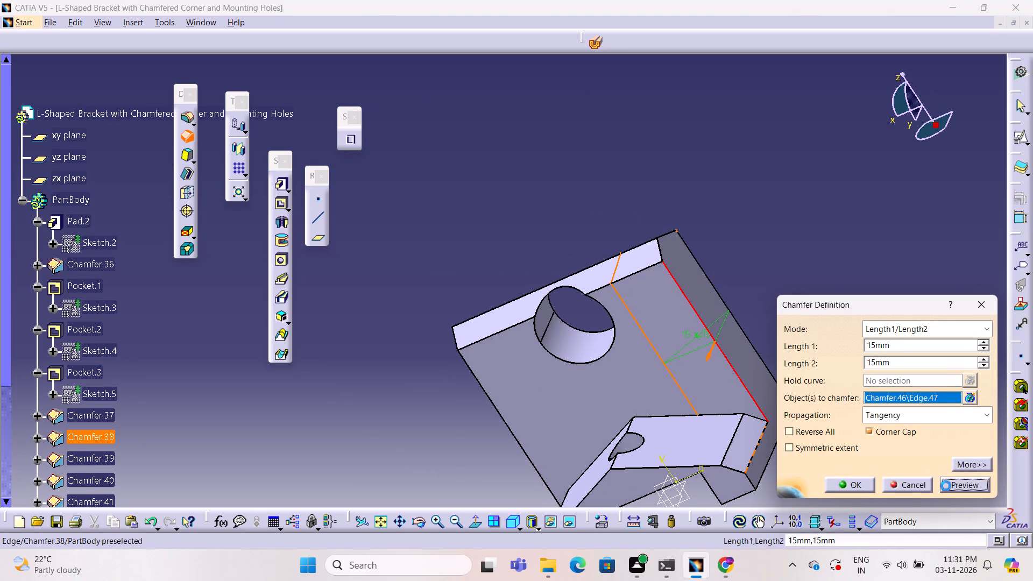
left_click(859, 482)
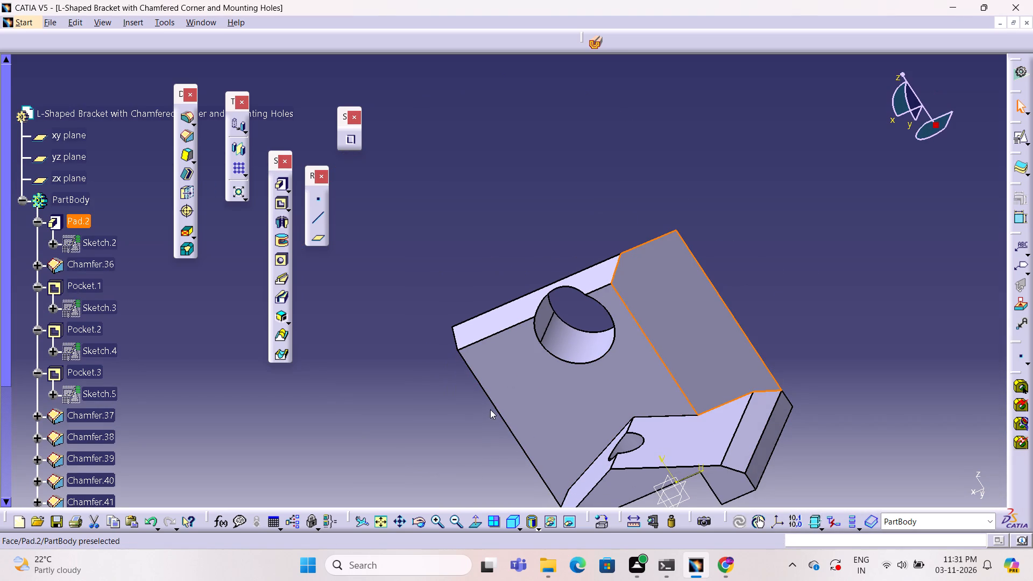
Chamfer the opposite vertical side edge of the wall's inner face with both lengths at 15 mm.
left_click(493, 406)
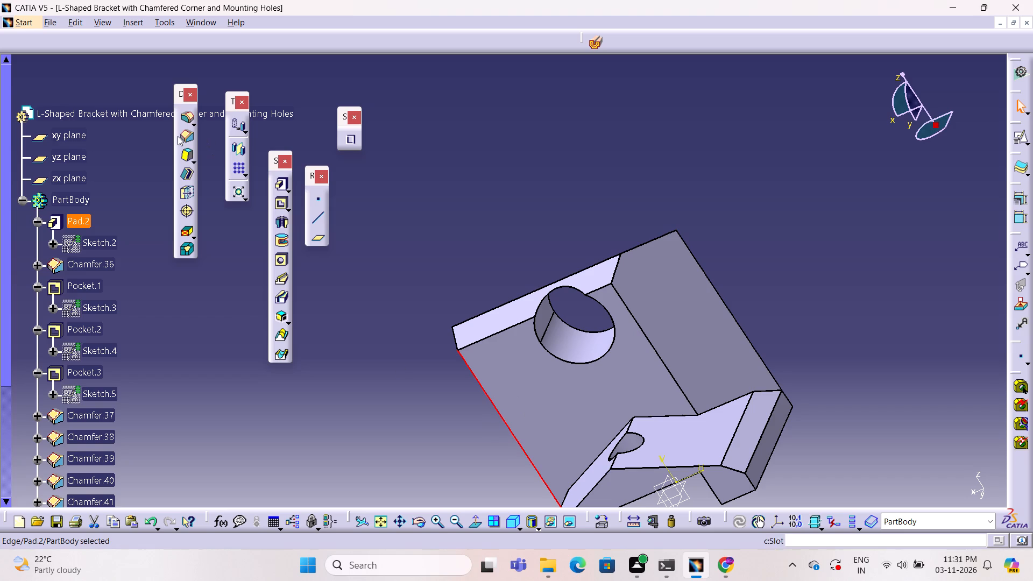
left_click(178, 136)
left_click(960, 485)
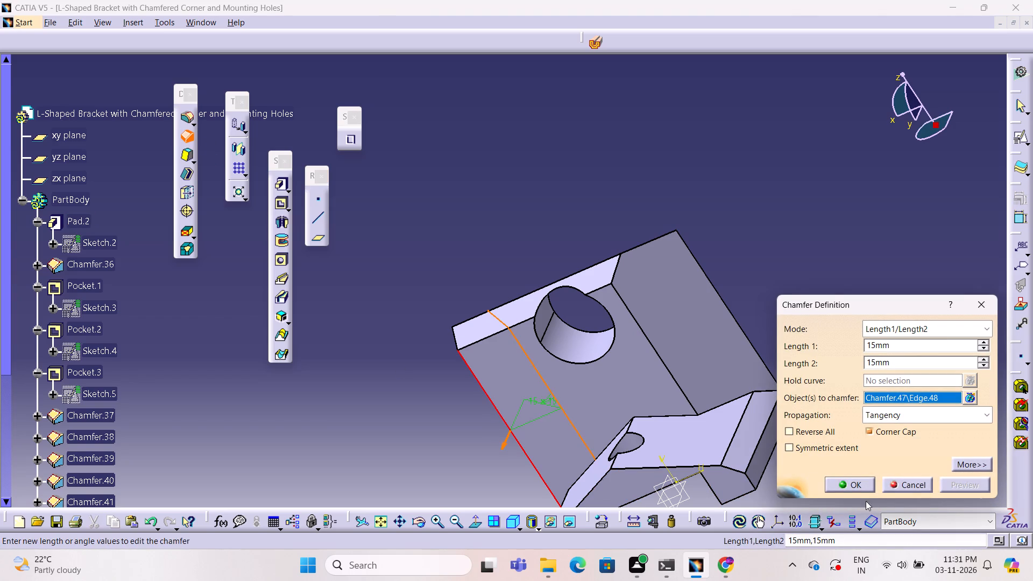
left_click(851, 487)
left_click(302, 426)
Examine the chamfered wall and base of the bracket from several angles.
middle_click_drag(303, 424, 440, 431)
right_click_drag(303, 425, 440, 431)
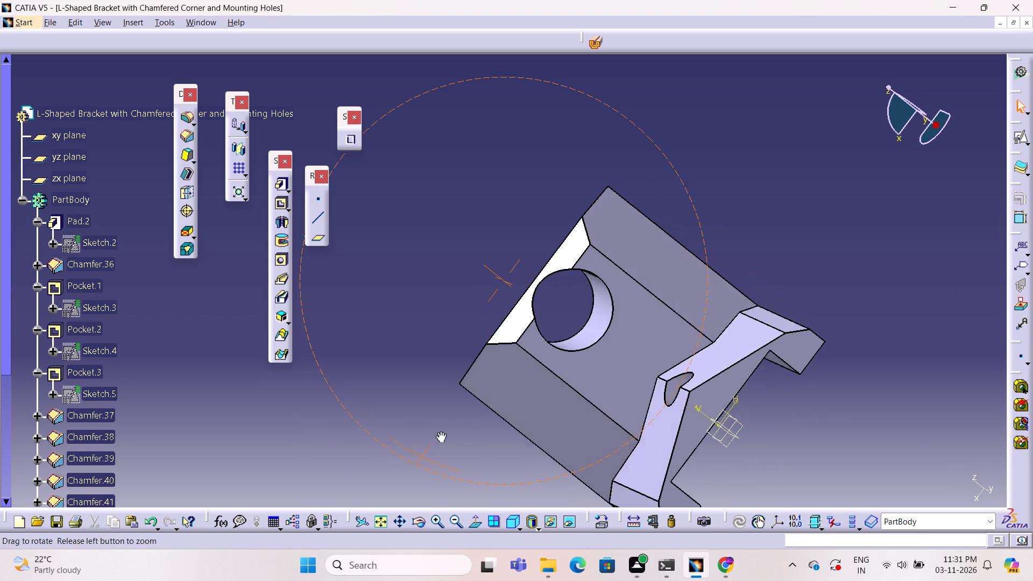
middle_click_drag(440, 431, 572, 467)
right_click_drag(440, 431, 572, 467)
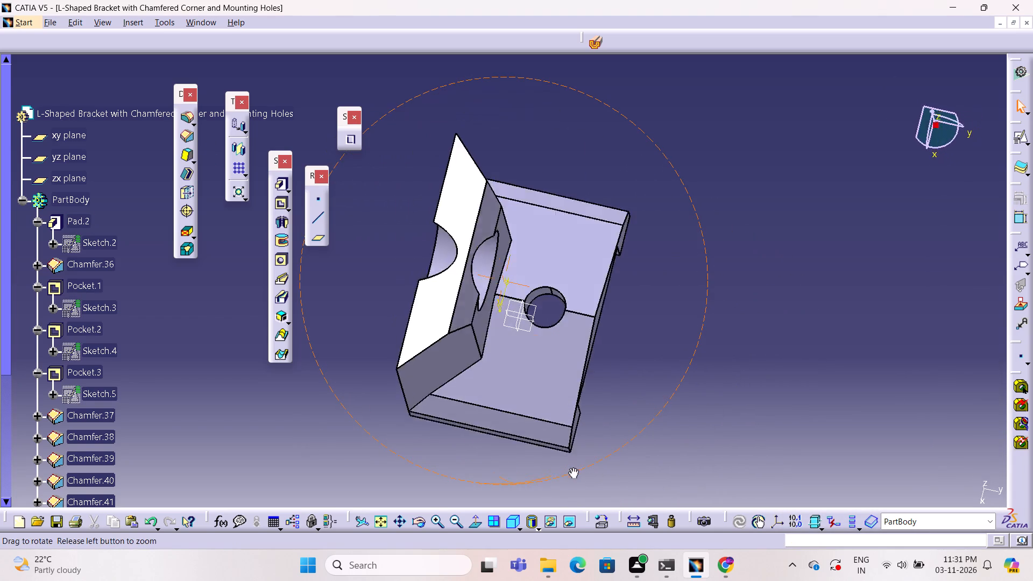
middle_click_drag(572, 467, 527, 423)
right_click_drag(572, 467, 574, 396)
middle_click_drag(559, 493, 569, 409)
middle_click_drag(570, 405, 572, 396)
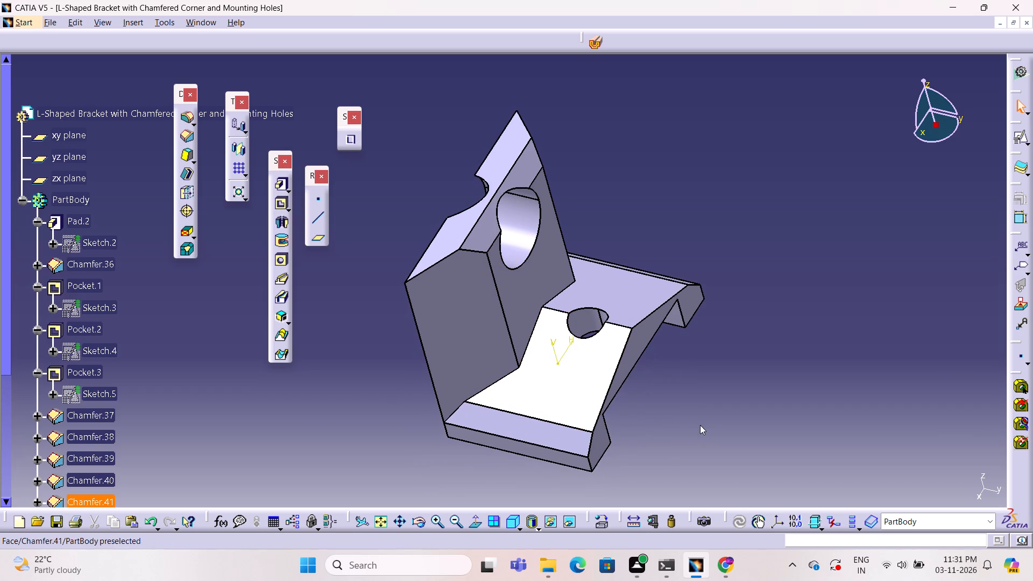
left_click(700, 425)
middle_click_drag(700, 423, 519, 382)
right_click_drag(700, 423, 519, 382)
middle_click_drag(334, 432, 360, 344)
left_click(360, 344)
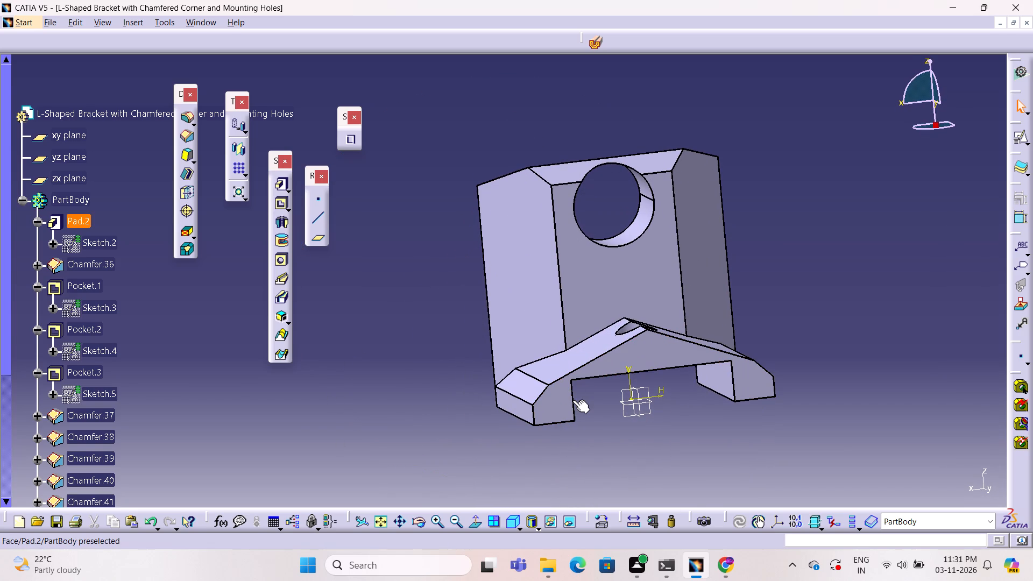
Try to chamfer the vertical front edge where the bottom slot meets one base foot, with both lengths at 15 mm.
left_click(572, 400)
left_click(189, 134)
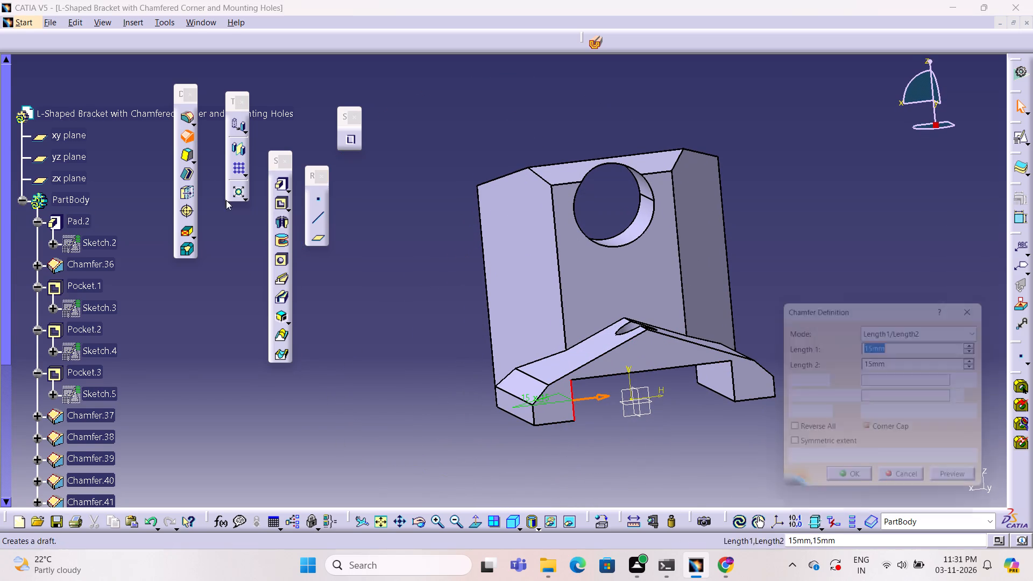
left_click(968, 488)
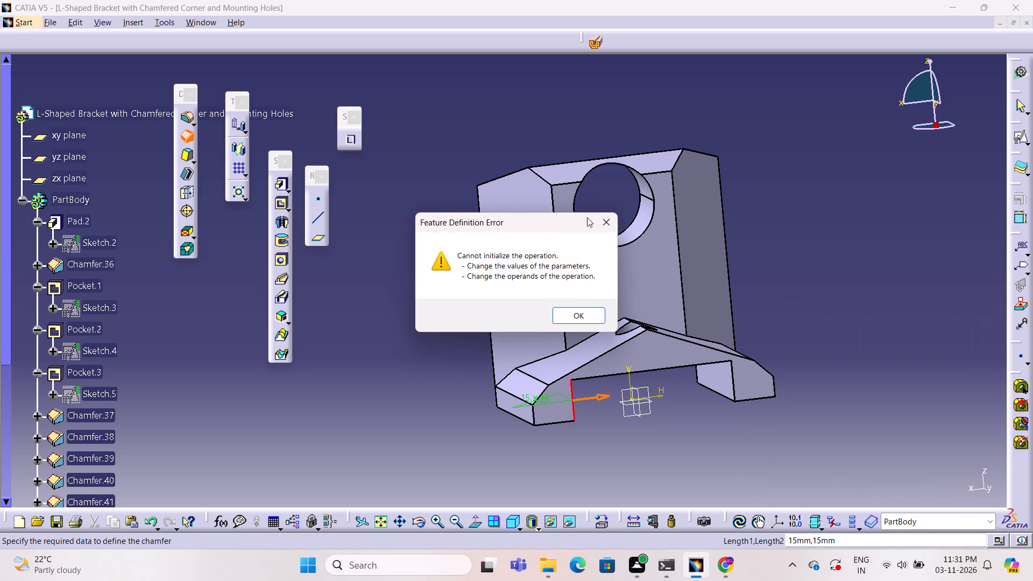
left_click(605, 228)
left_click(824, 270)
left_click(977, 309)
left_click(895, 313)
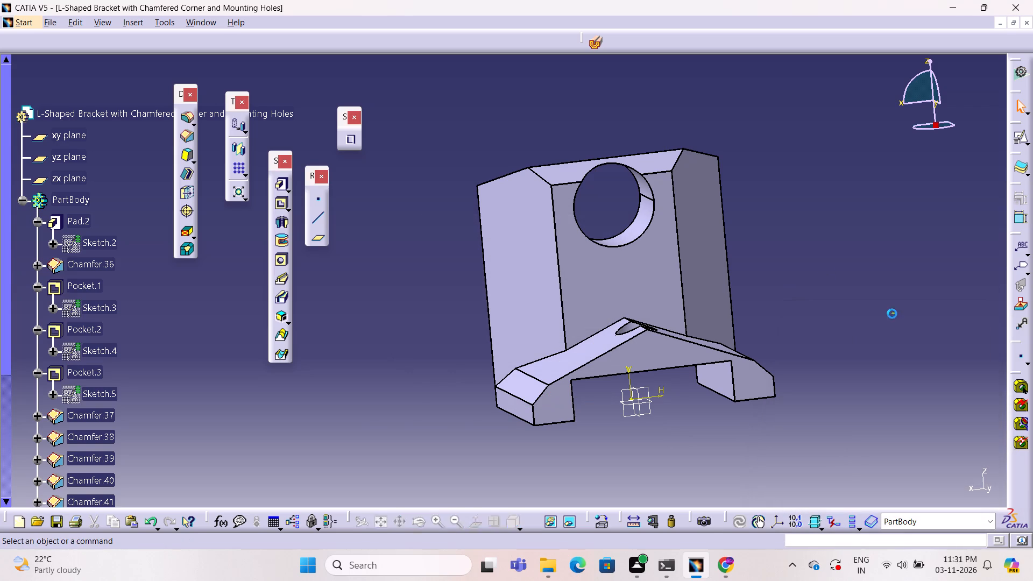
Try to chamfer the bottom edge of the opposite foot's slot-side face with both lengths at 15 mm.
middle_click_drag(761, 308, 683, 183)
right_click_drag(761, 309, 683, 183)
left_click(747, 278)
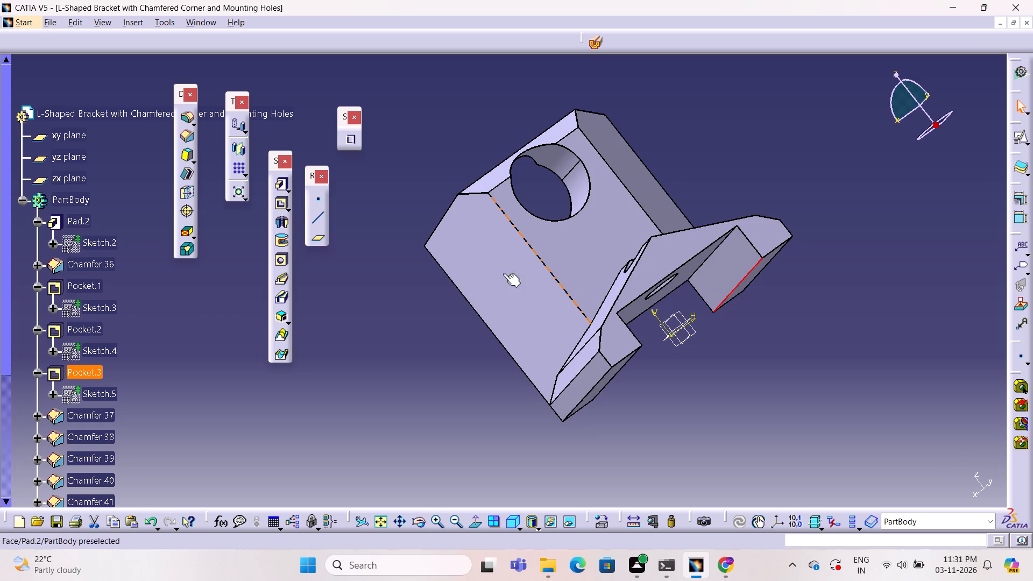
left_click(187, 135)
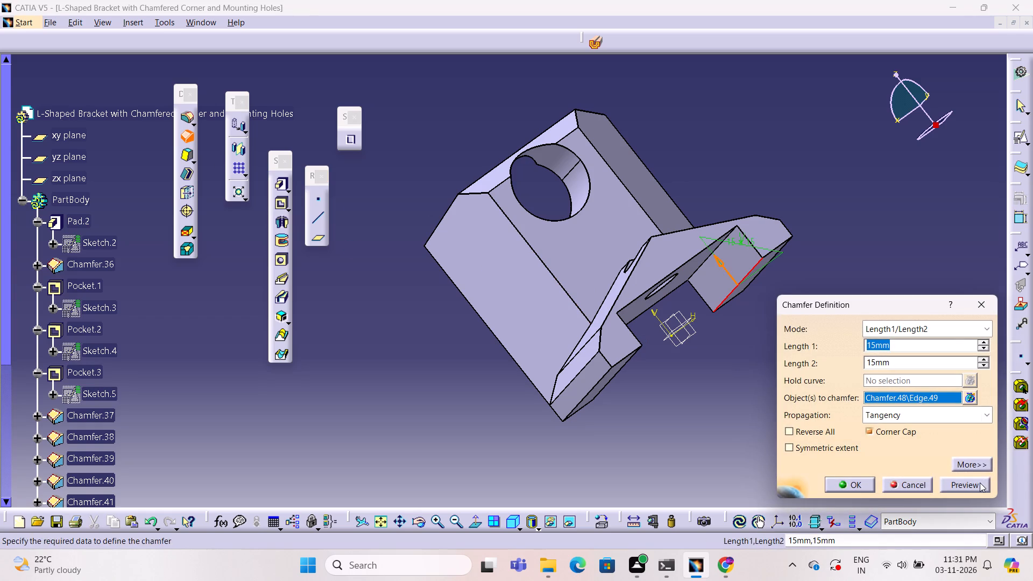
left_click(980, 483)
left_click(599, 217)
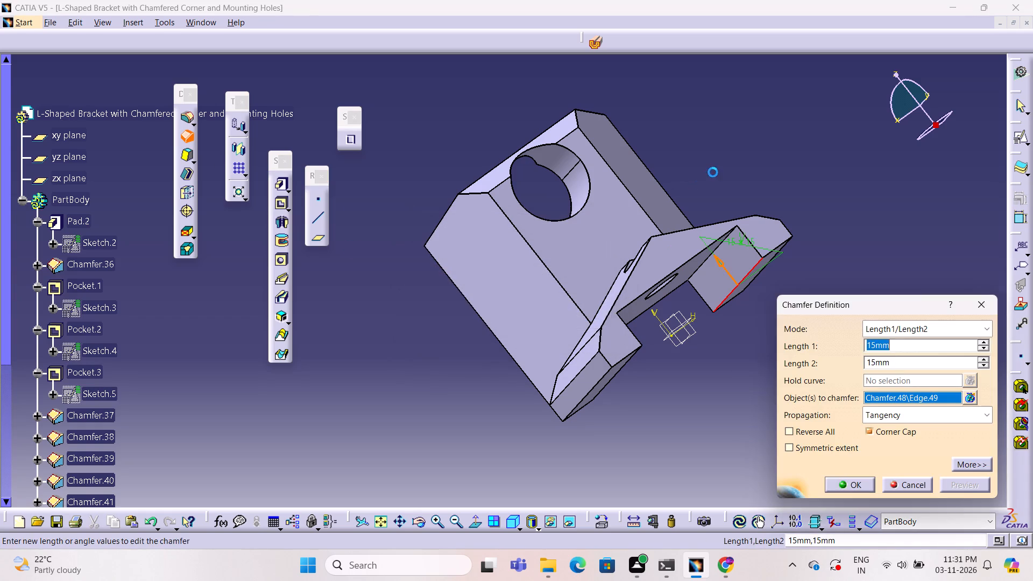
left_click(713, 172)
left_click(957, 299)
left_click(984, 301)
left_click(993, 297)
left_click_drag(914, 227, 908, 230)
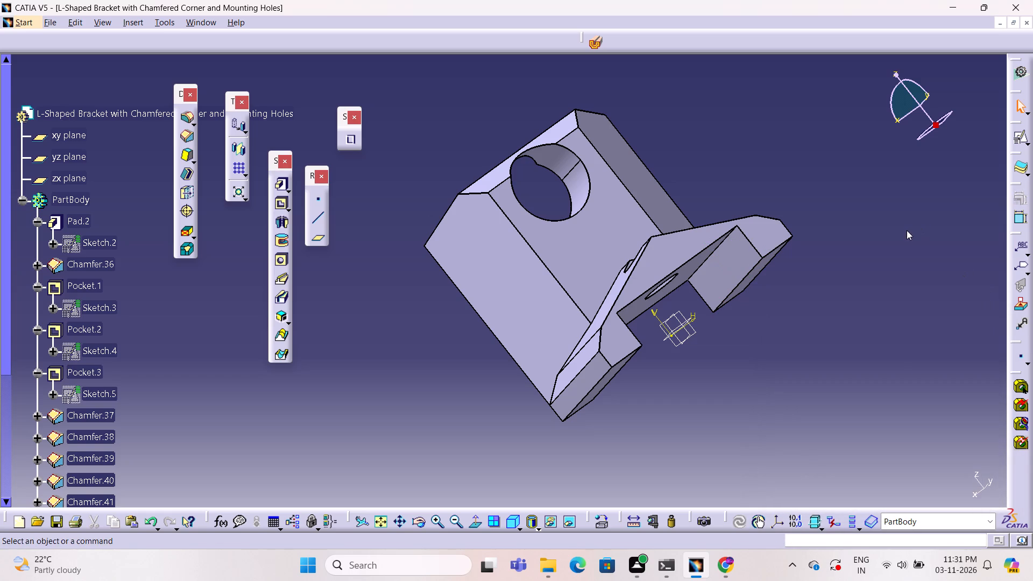
Delete the unused Sketch.6 containing the circles and rectangle on the wall.
scroll(386, 351, "down", 7)
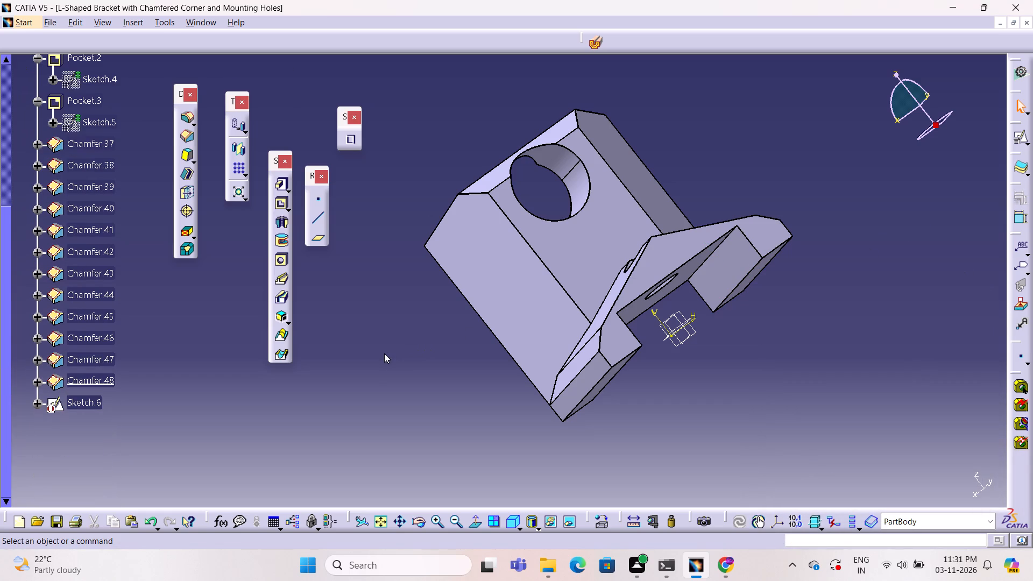
scroll(385, 353, "up", 2)
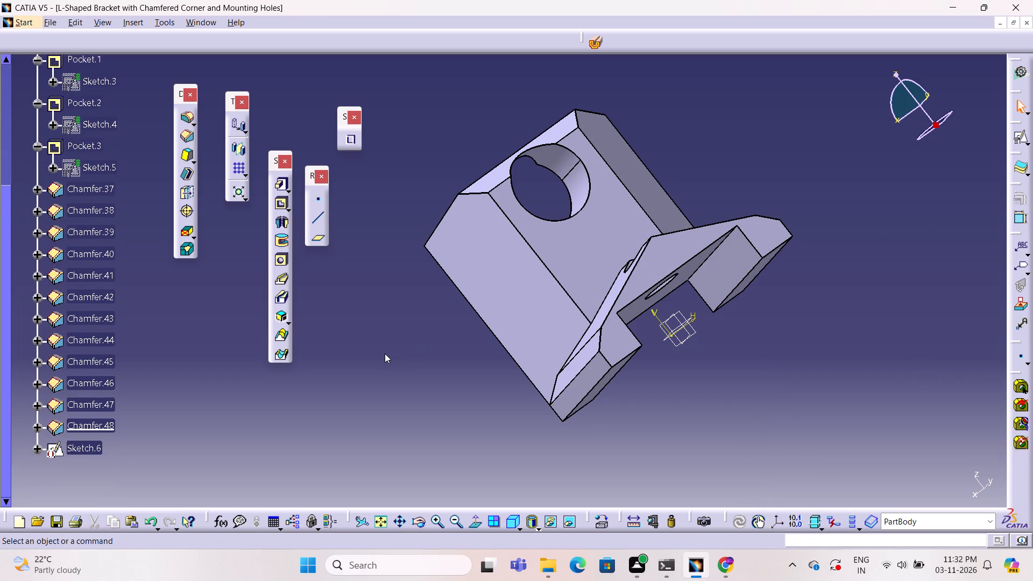
double_click(91, 450)
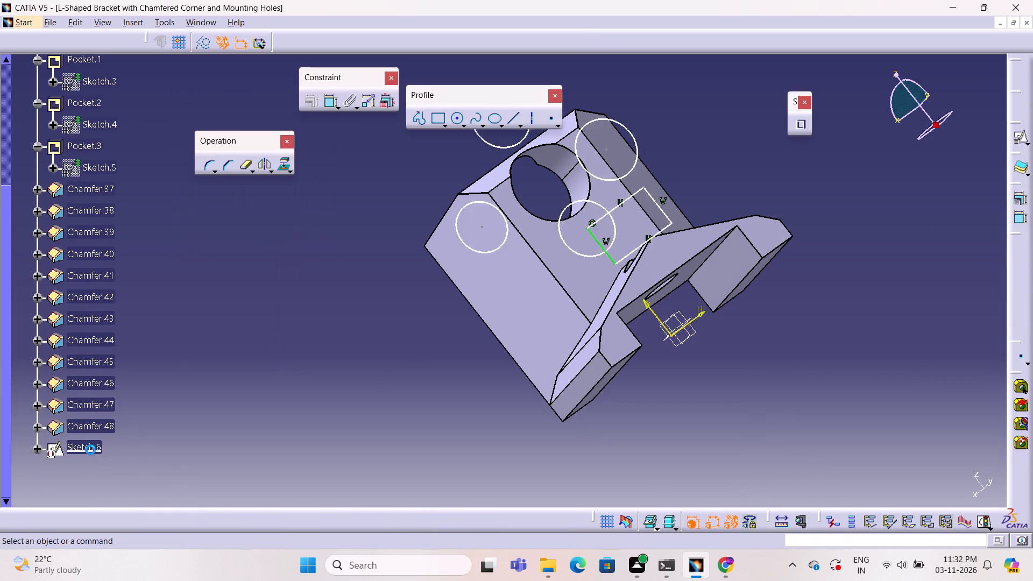
right_click(90, 450)
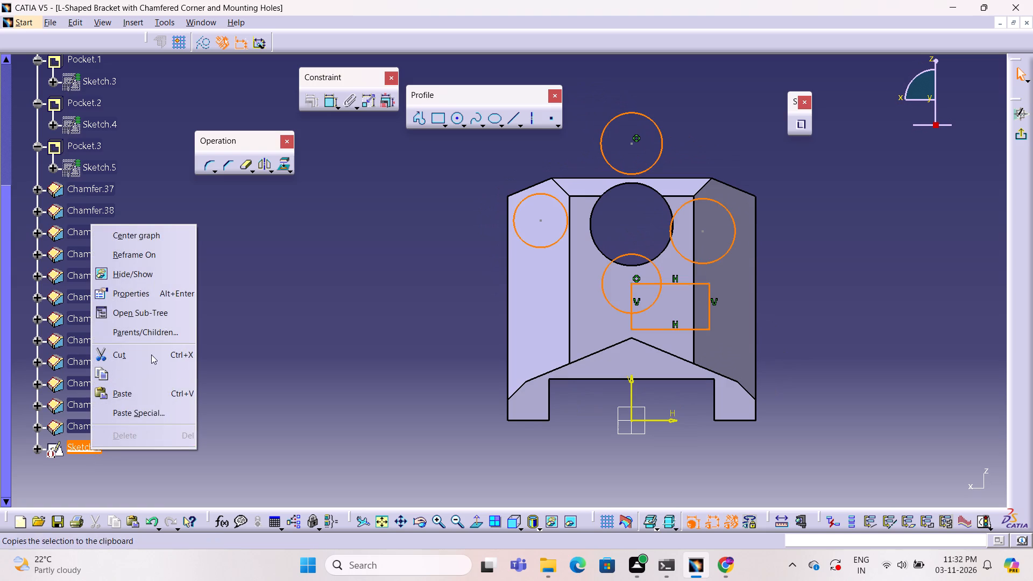
left_click(457, 394)
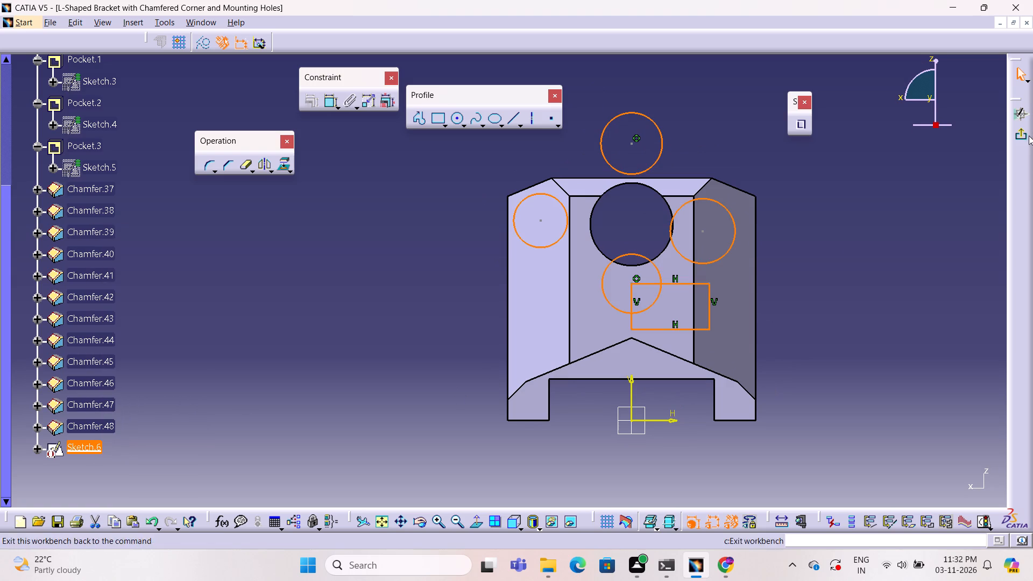
left_click(1028, 136)
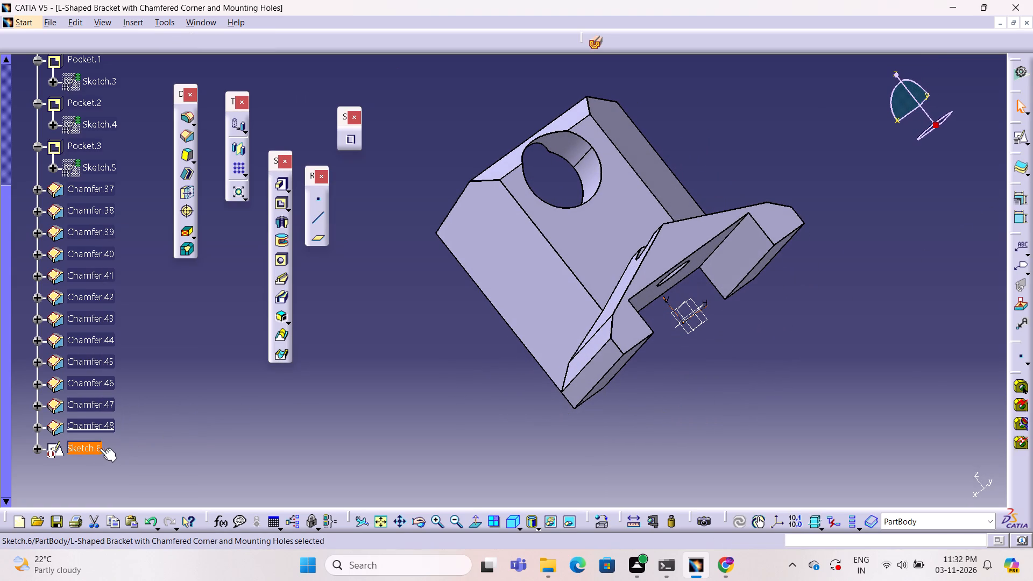
right_click(93, 450)
left_click(158, 353)
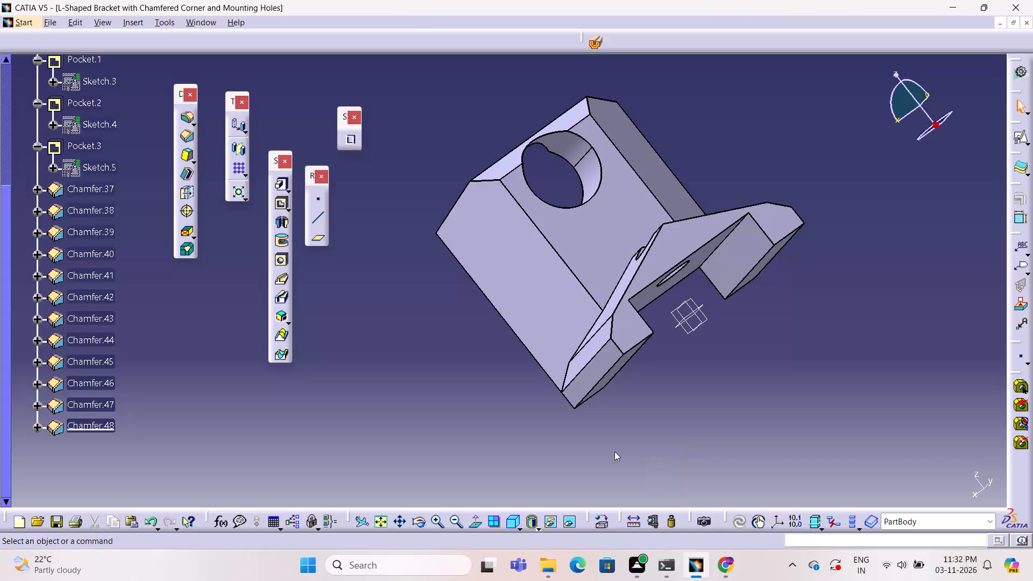
Delete Chamfer.48 from the wall's vertical side edge, and Chamfer.37 together with all its children.
right_click(109, 429)
right_click(109, 429)
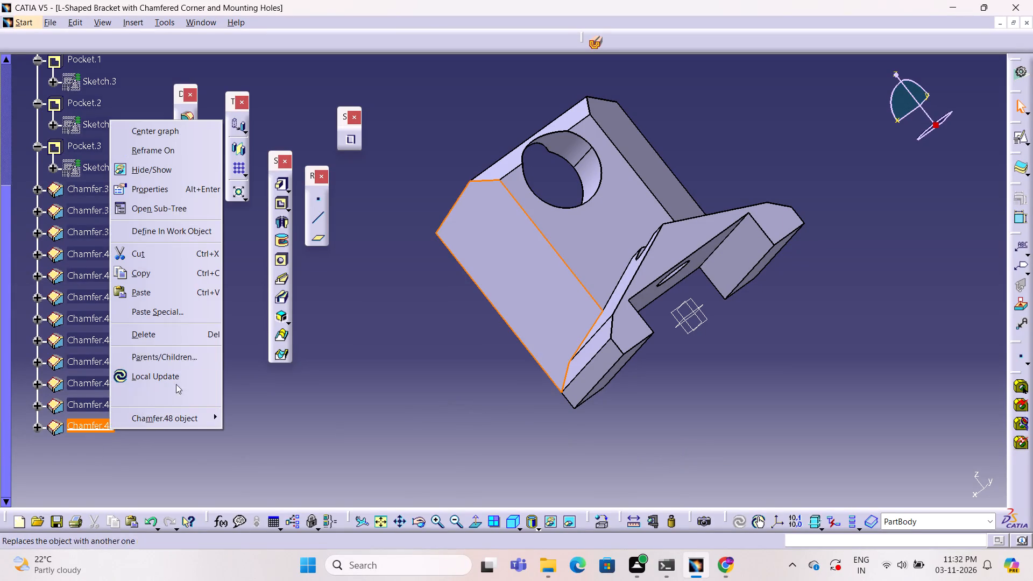
left_click(189, 337)
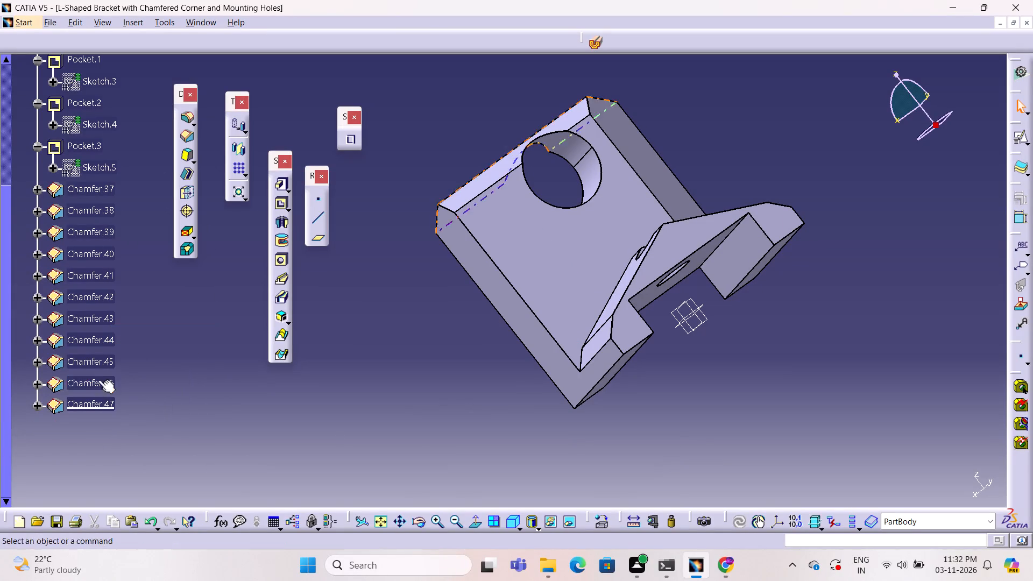
right_click(106, 406)
right_click(106, 406)
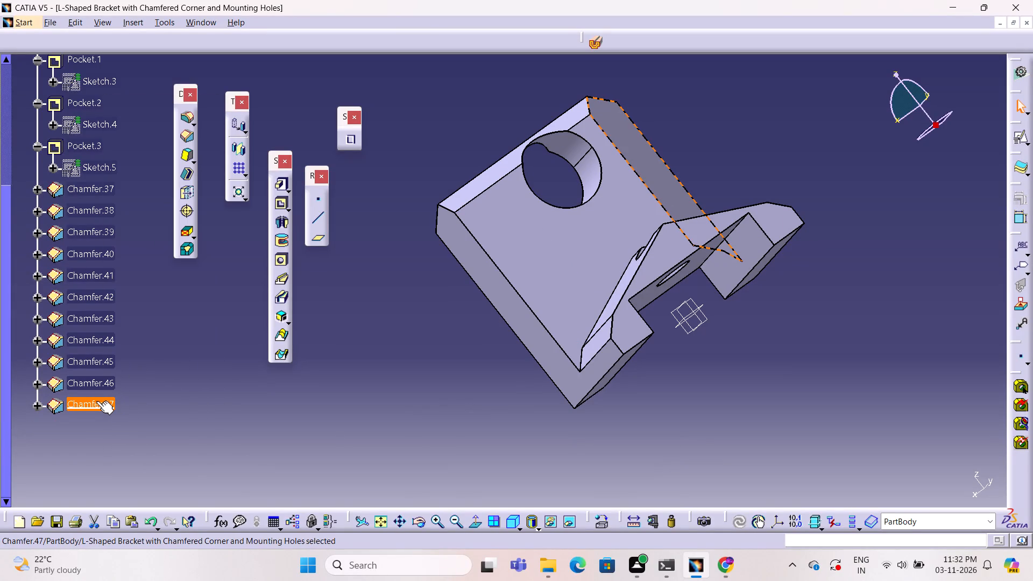
right_click(101, 185)
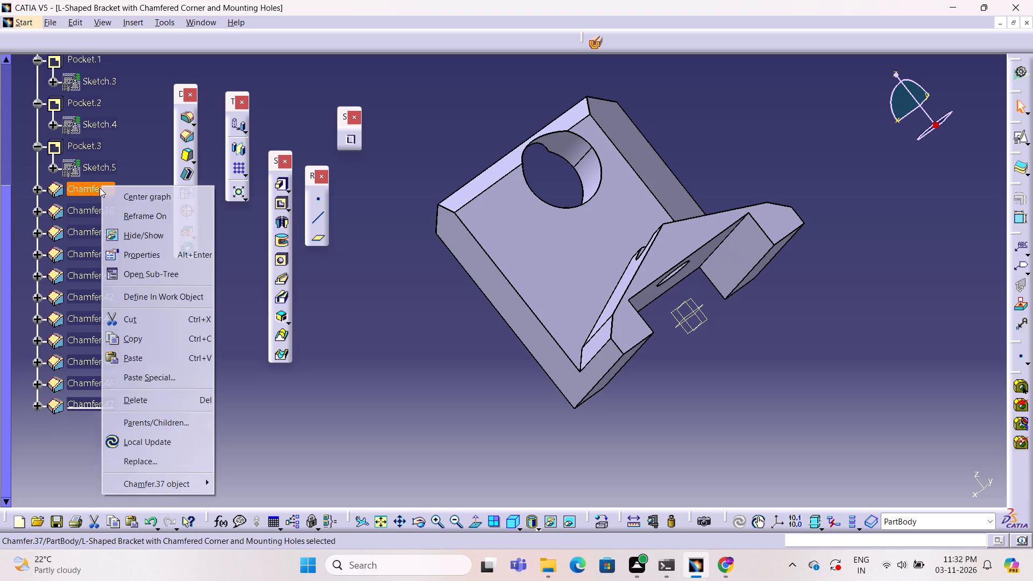
left_click(180, 395)
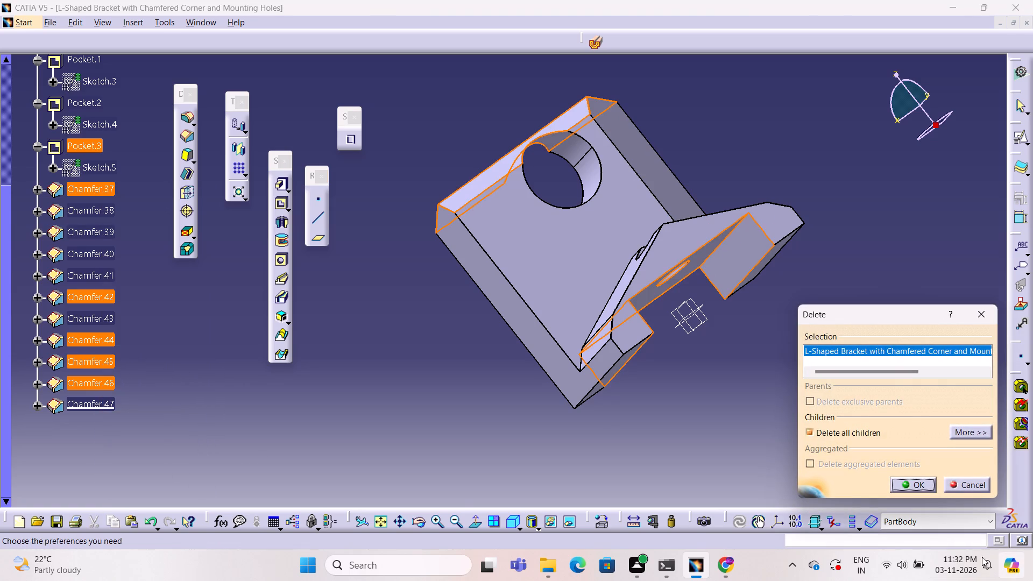
left_click(924, 487)
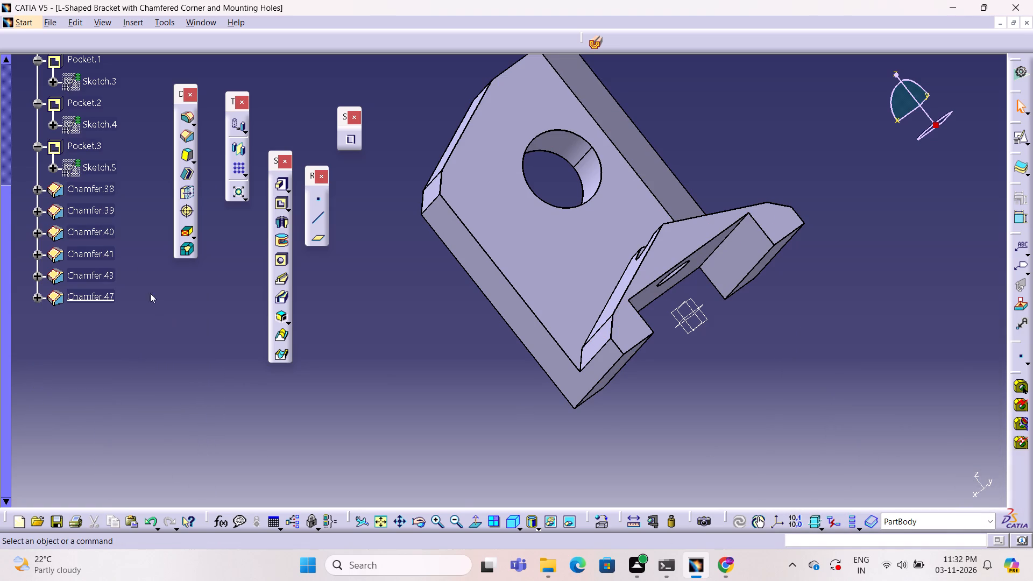
Delete the base chamfers Chamfer.38 and Chamfer.39, each together with all its children.
right_click(108, 189)
left_click(157, 407)
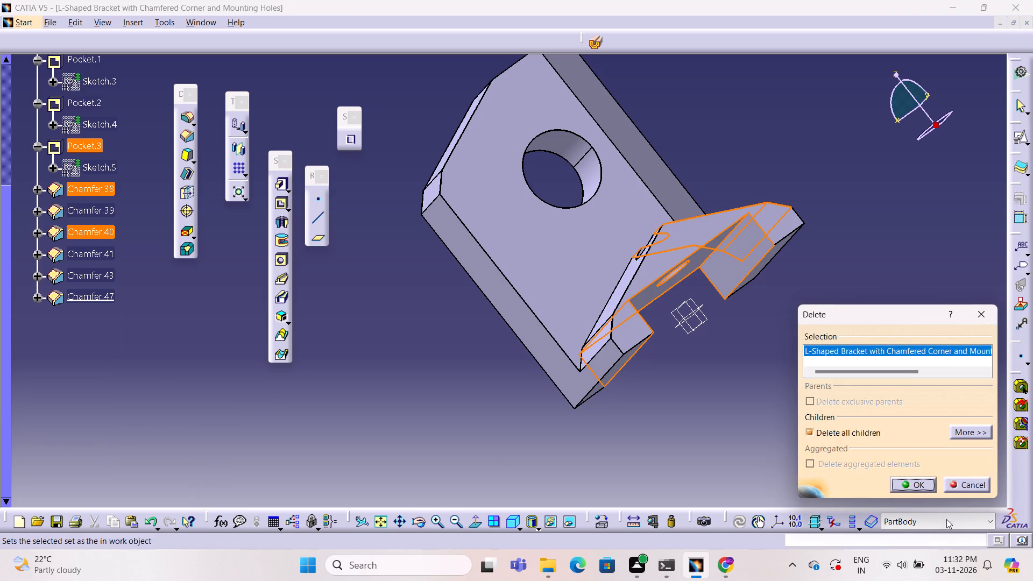
left_click(918, 480)
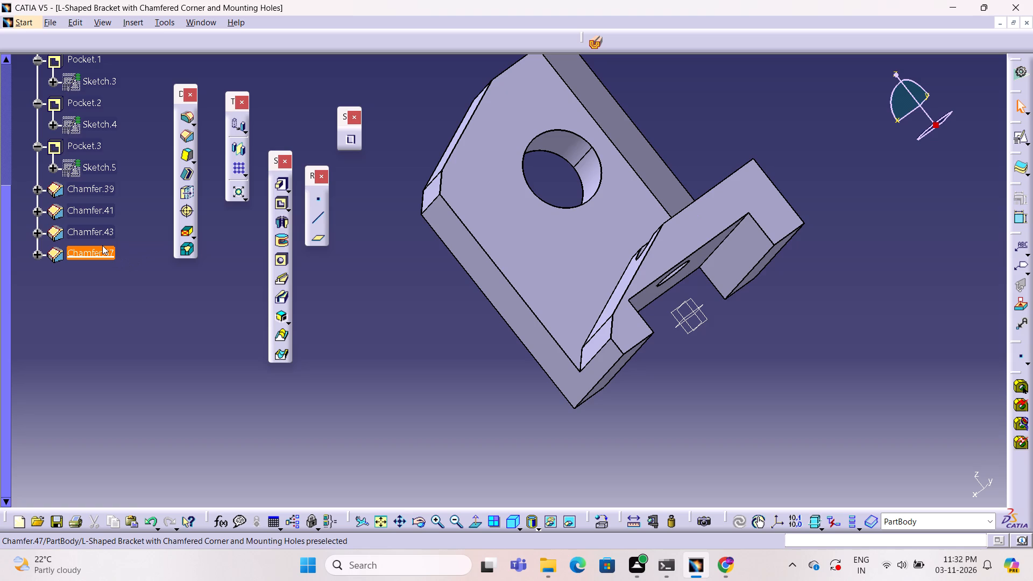
right_click(100, 191)
left_click(179, 404)
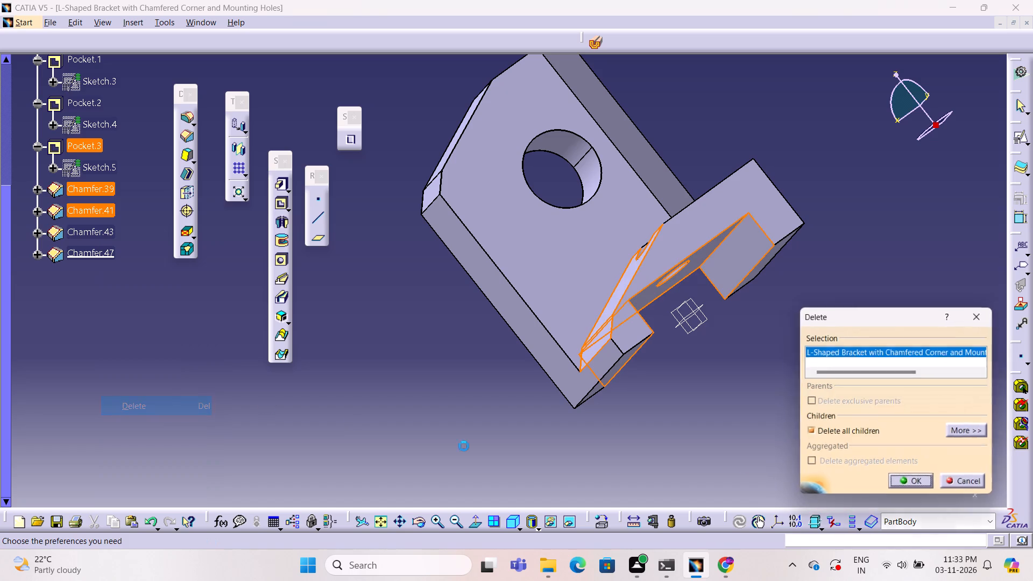
left_click(915, 488)
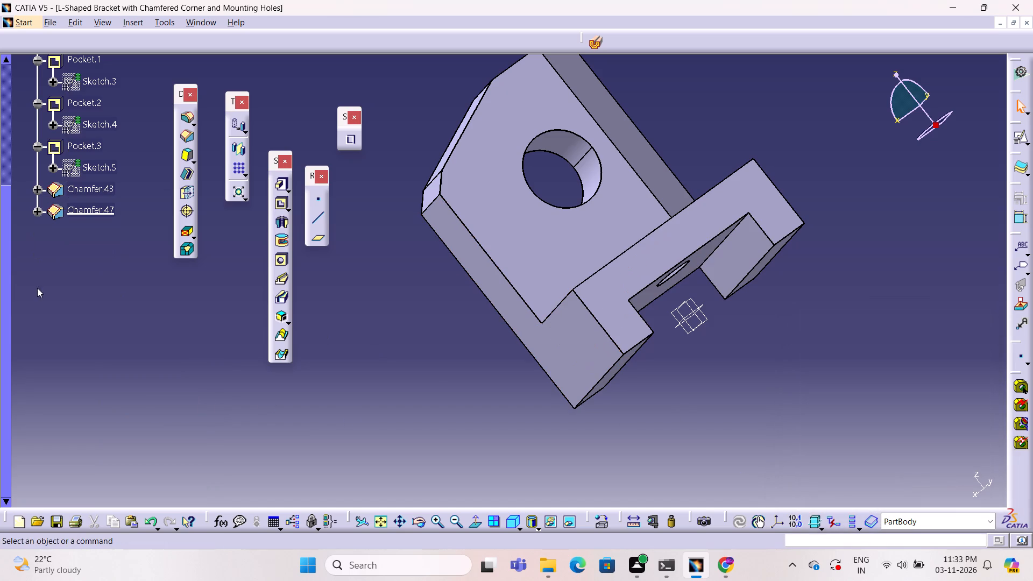
Delete the remaining inner-edge wall chamfers, Chamfer.47 and Chamfer.43, keeping the large corner chamfer Chamfer.36.
right_click(97, 211)
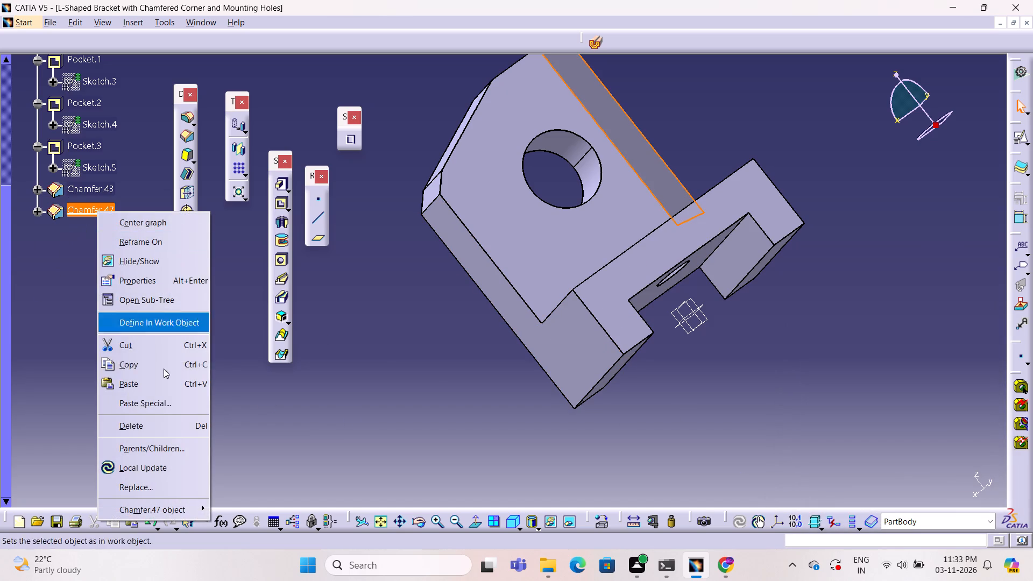
left_click(172, 433)
middle_click_drag(734, 415, 725, 428)
right_click_drag(734, 415, 725, 428)
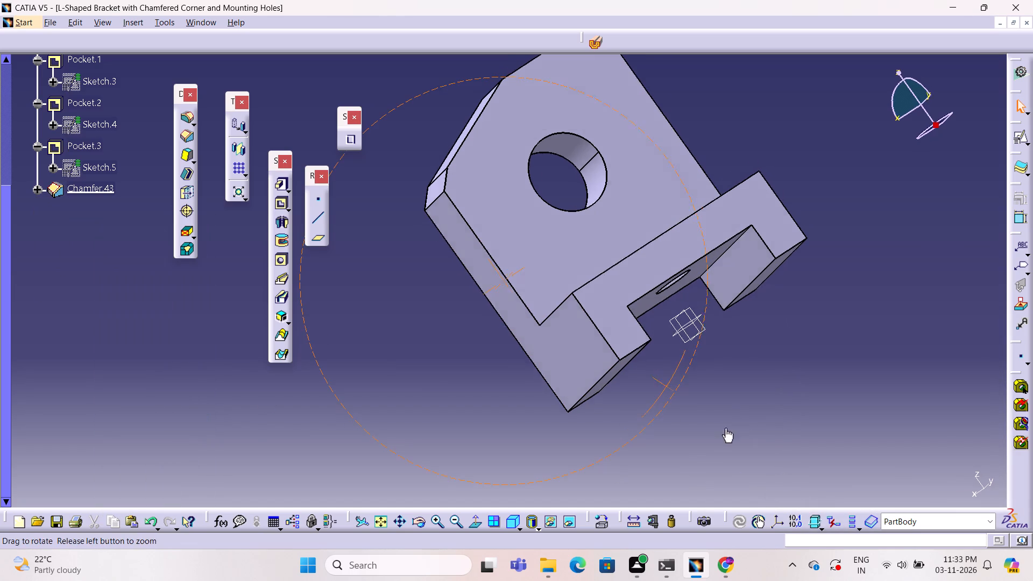
right_click_drag(725, 428, 637, 486)
middle_click_drag(725, 428, 636, 486)
right_click_drag(635, 483, 631, 474)
right_click(98, 190)
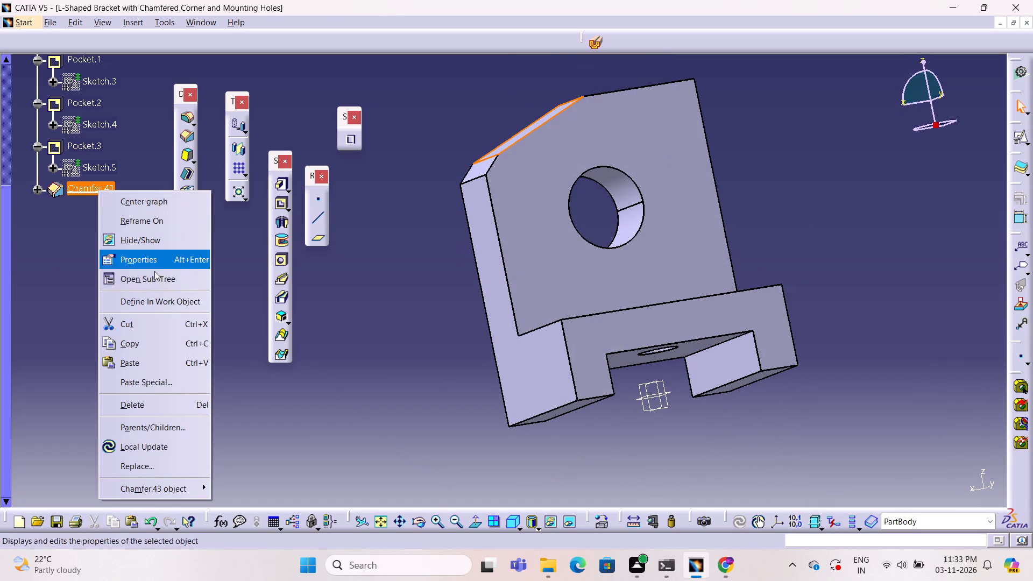
left_click(162, 399)
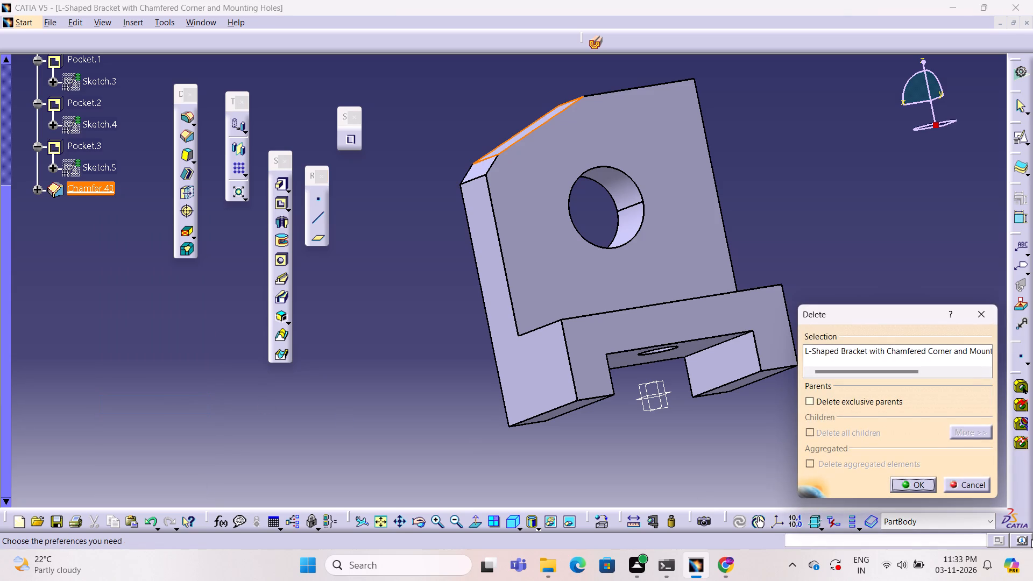
left_click(923, 485)
left_click(746, 411)
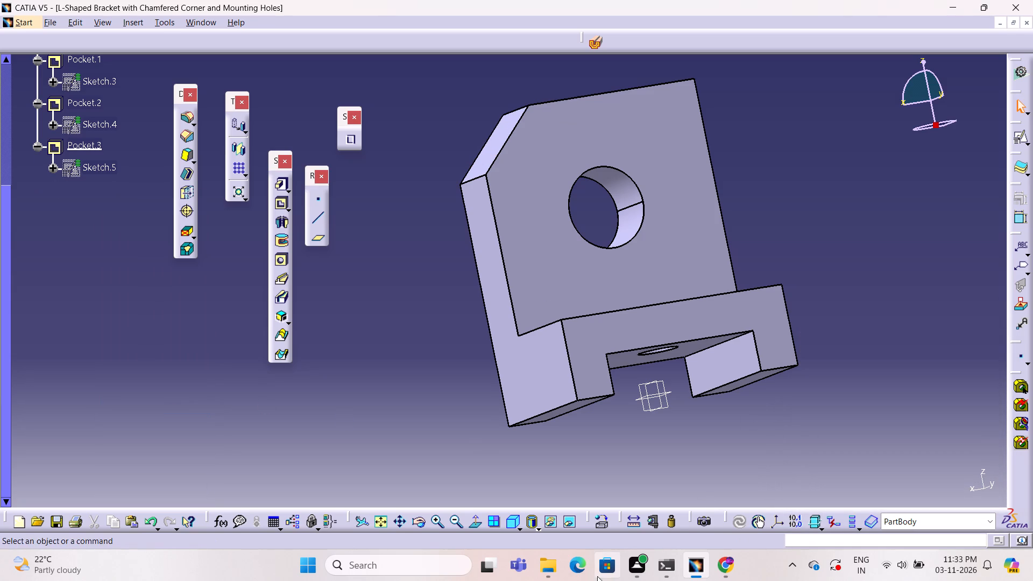
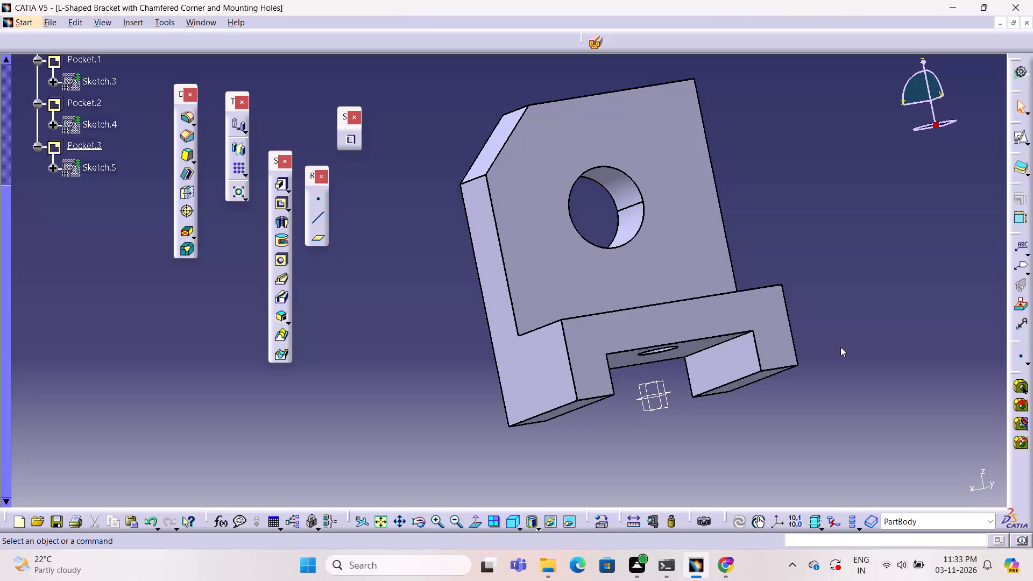
Inspect the bracket's corner chamfer, holes and bottom slot from several angles, and check the remaining features in the specification tree.
middle_click_drag(841, 350, 751, 406)
right_click_drag(841, 350, 751, 406)
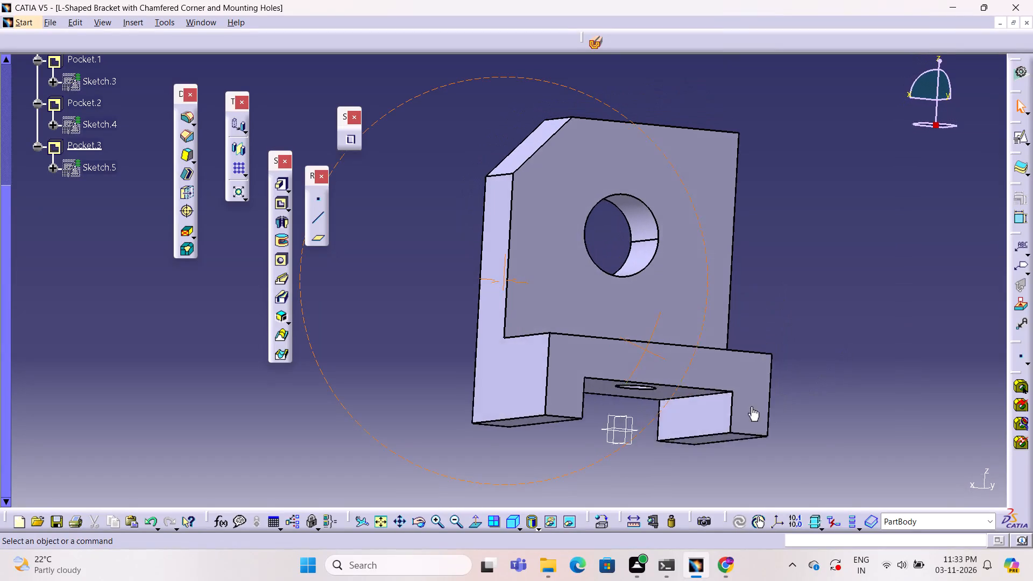
right_click_drag(751, 406, 730, 417)
middle_click_drag(751, 406, 730, 417)
right_click_drag(730, 417, 730, 413)
left_click(917, 302)
middle_click_drag(918, 303, 869, 311)
right_click_drag(918, 304, 868, 311)
right_click(773, 301)
right_click(718, 304)
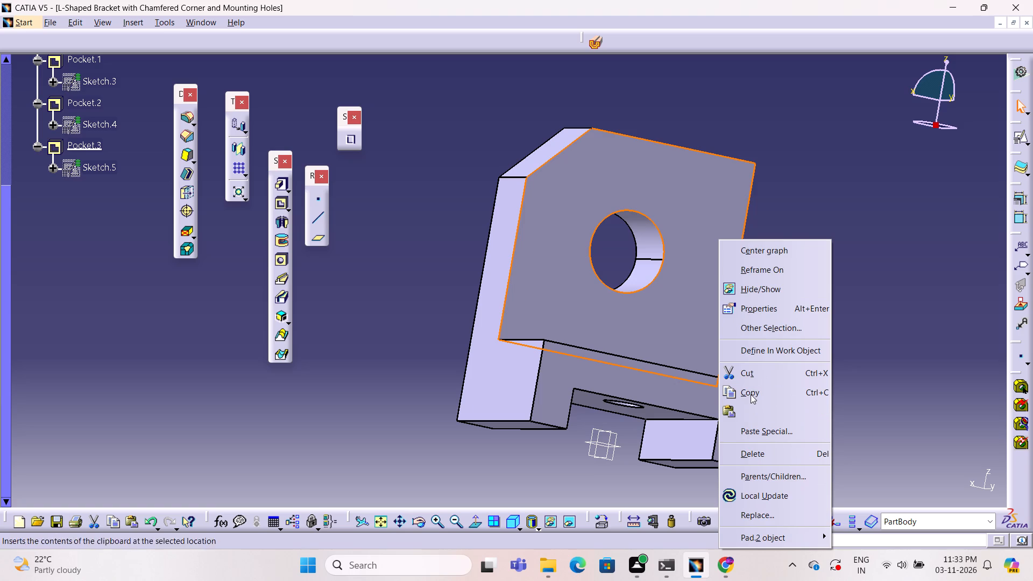
left_click(948, 250)
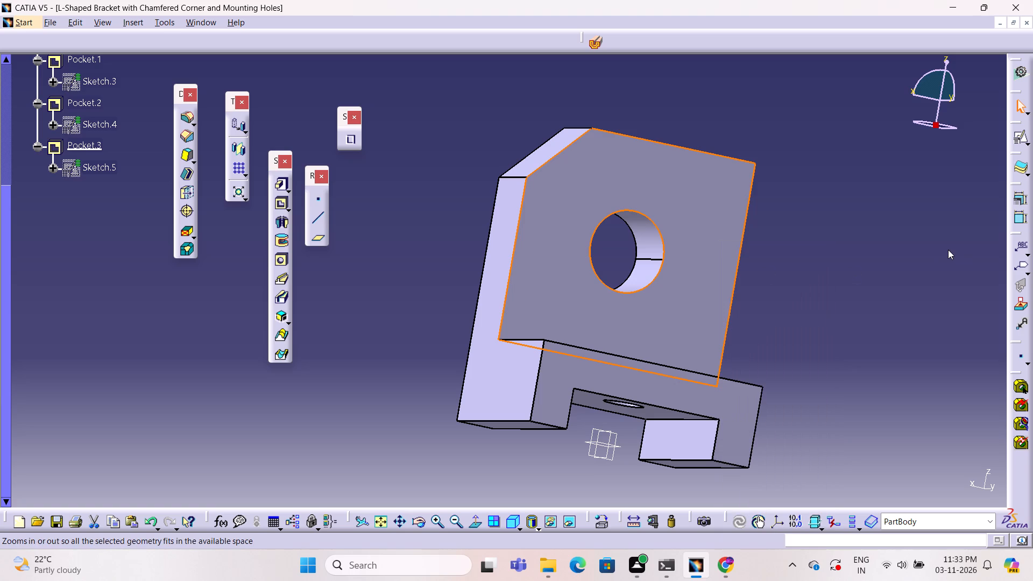
left_click(944, 250)
scroll(943, 250, "up", 1)
middle_click_drag(943, 250, 930, 269)
right_click_drag(942, 251, 930, 269)
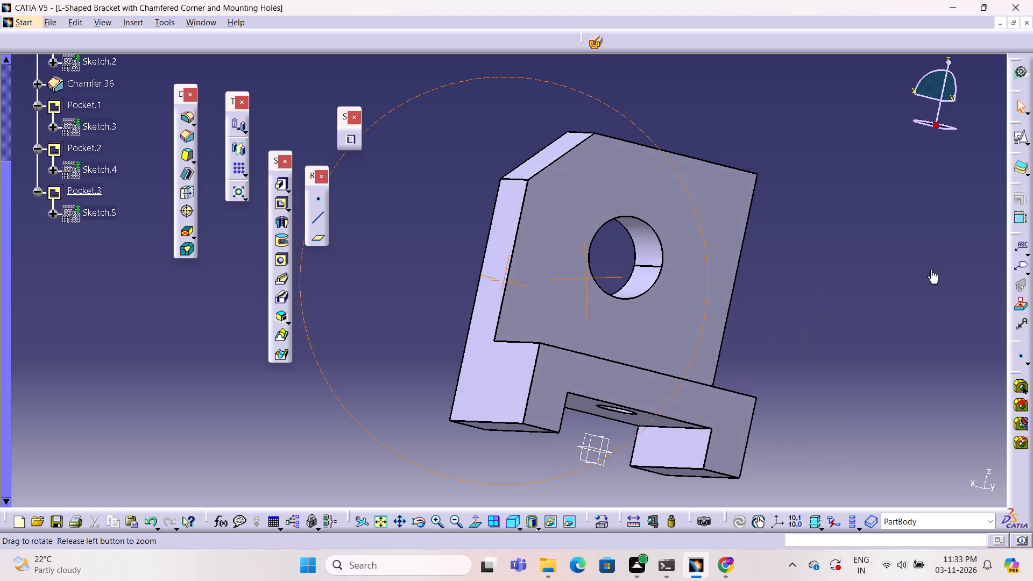
middle_click_drag(930, 269, 681, 288)
right_click_drag(930, 269, 678, 282)
scroll(104, 221, "up", 2)
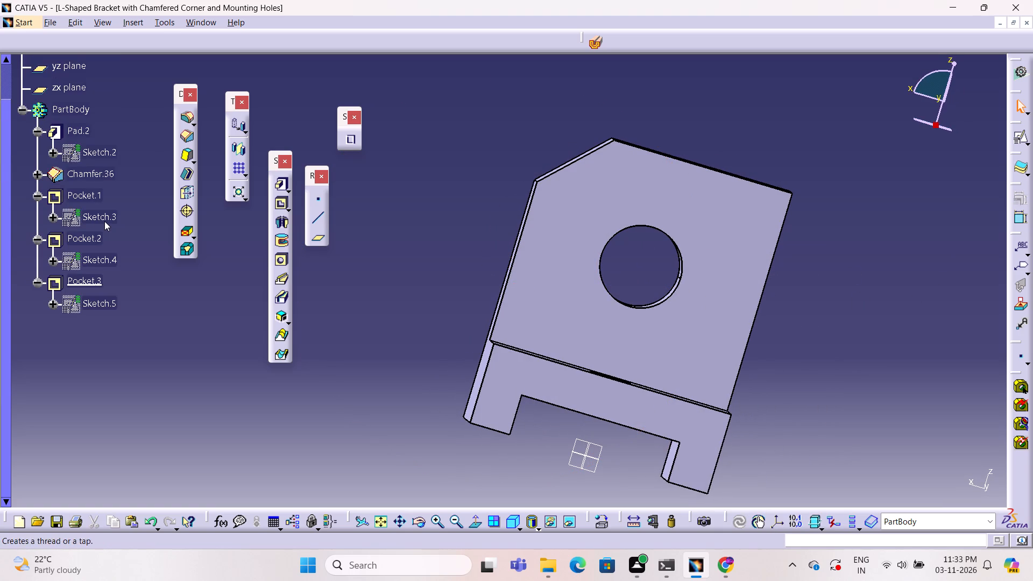
scroll(104, 221, "up", 2)
scroll(104, 221, "down", 1)
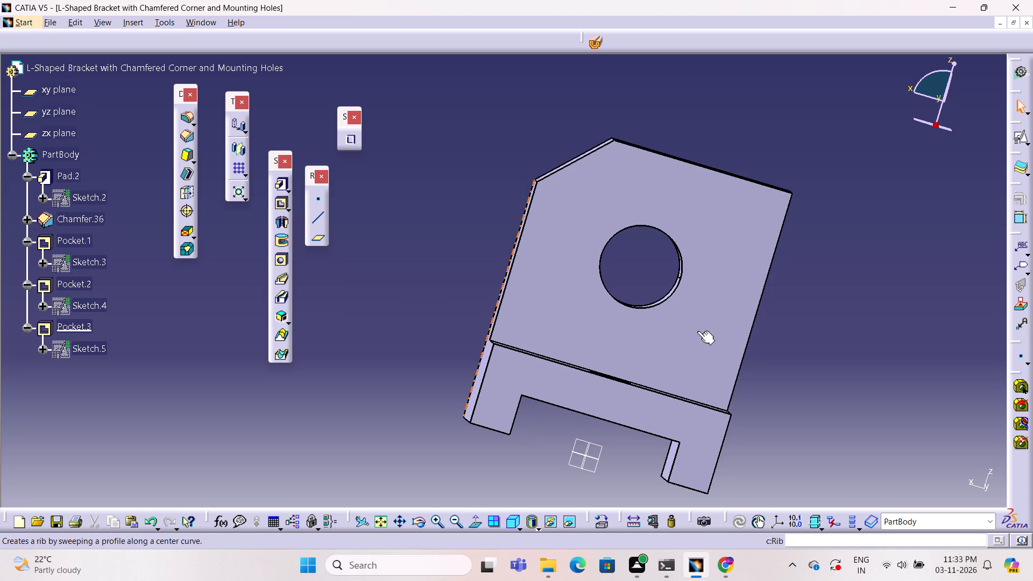
middle_click_drag(408, 275, 408, 275)
right_click_drag(408, 275, 408, 275)
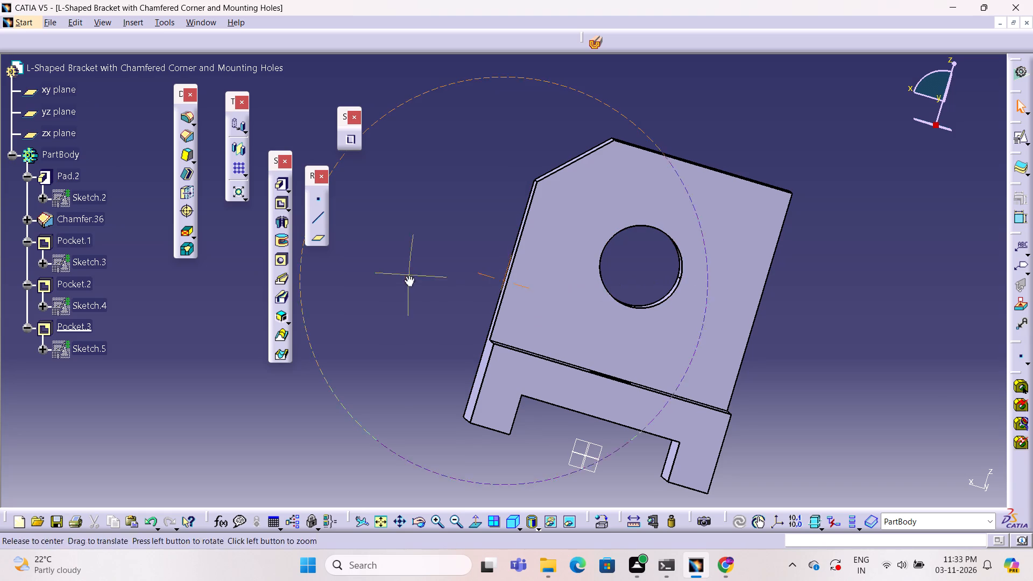
middle_click_drag(408, 275, 573, 329)
right_click_drag(408, 275, 573, 329)
middle_click(573, 329)
right_click(573, 329)
right_click(573, 329)
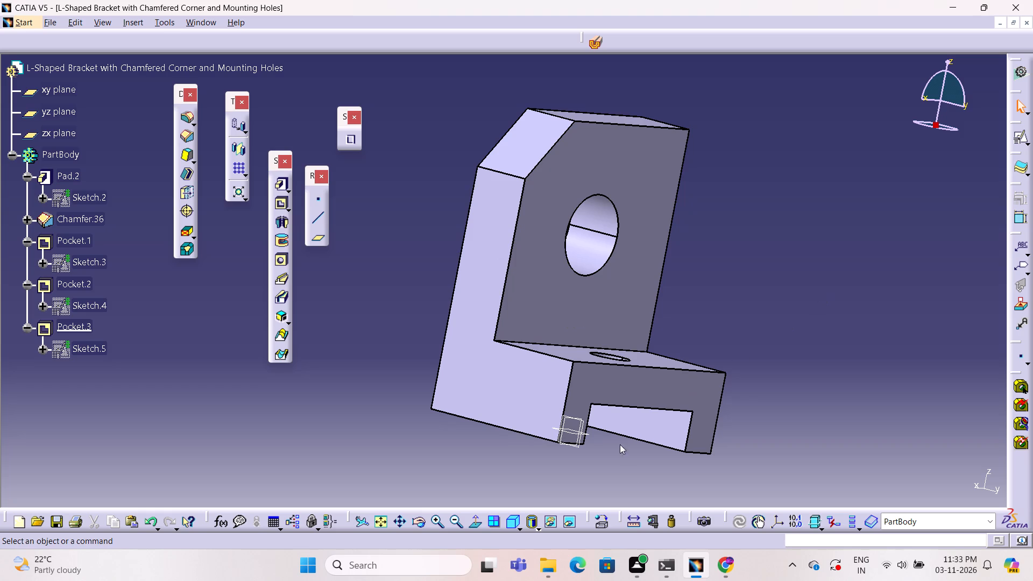
Show the finished bracket in the standard isometric view.
left_click(513, 520)
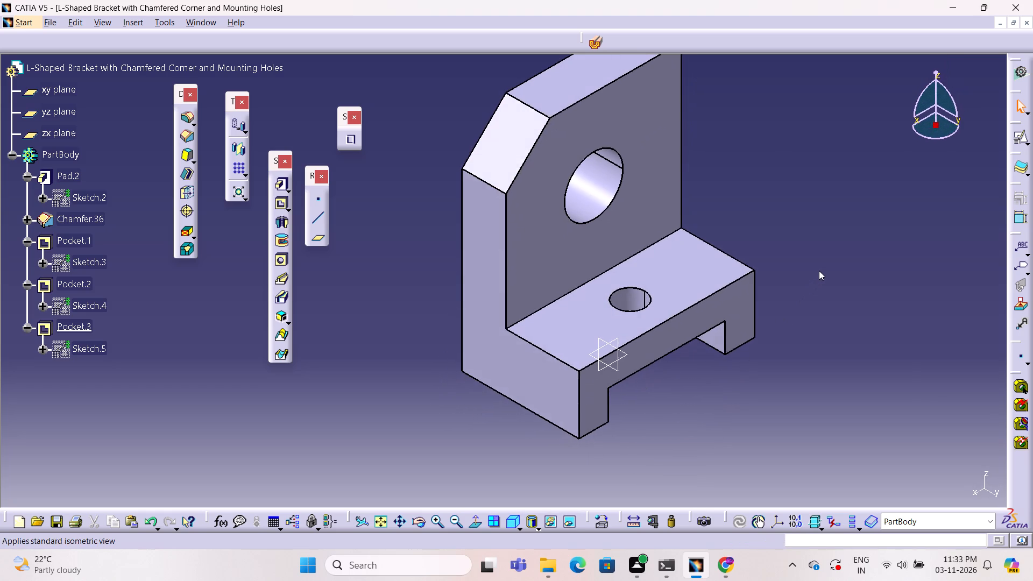
left_click(822, 272)
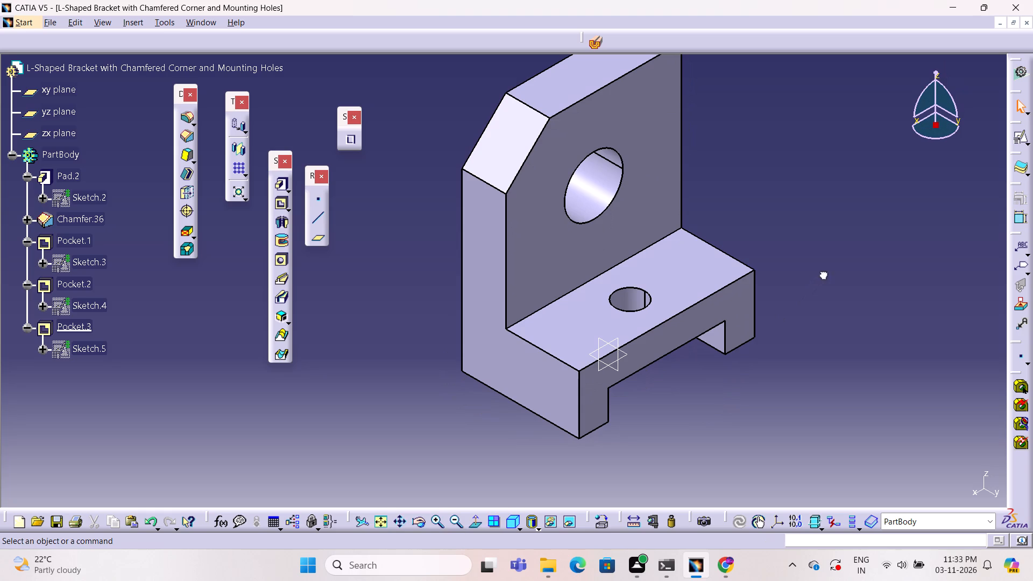
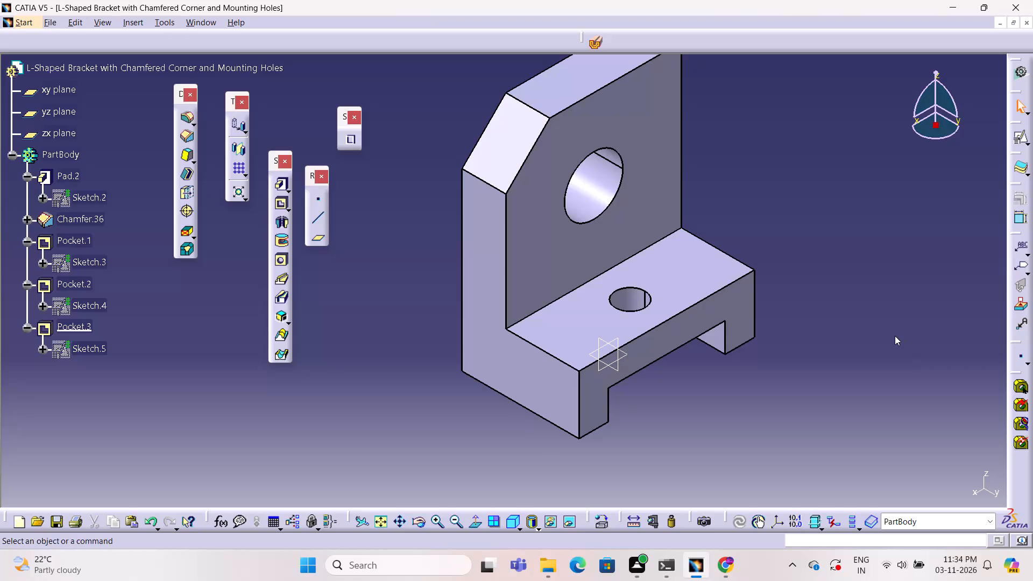
Start a positioned sketch on the bracket's L-shaped end face, keeping the implicit origin and orientation.
middle_click_drag(905, 344, 788, 401)
right_click_drag(905, 344, 624, 399)
middle_click(786, 401)
right_click_drag(624, 399, 624, 390)
middle_click_drag(639, 340, 776, 429)
middle_click_drag(777, 430, 797, 425)
scroll(900, 344, "up", 1)
middle_click_drag(878, 319, 912, 370)
left_click(790, 275)
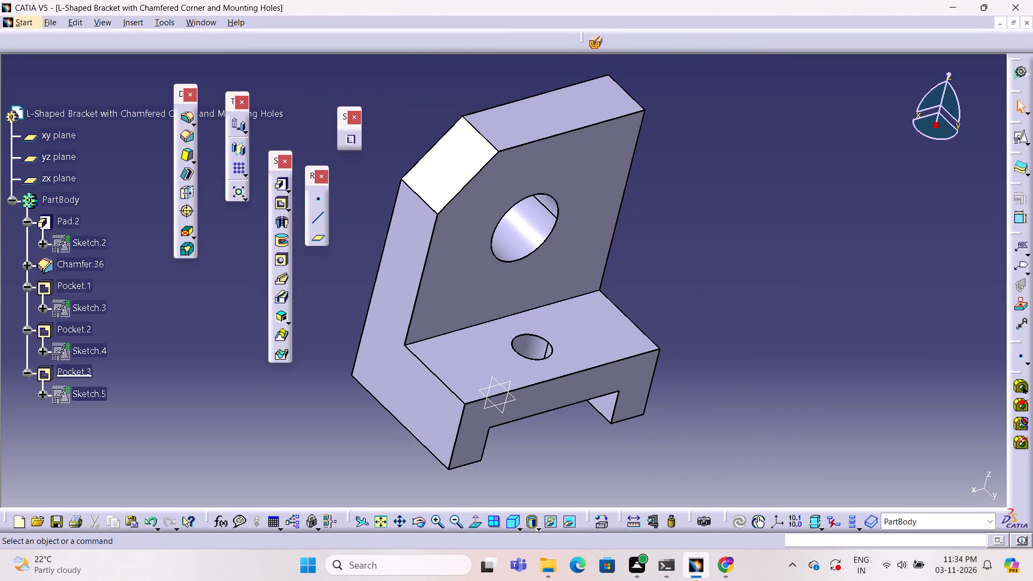
left_click(434, 422)
left_click(1014, 138)
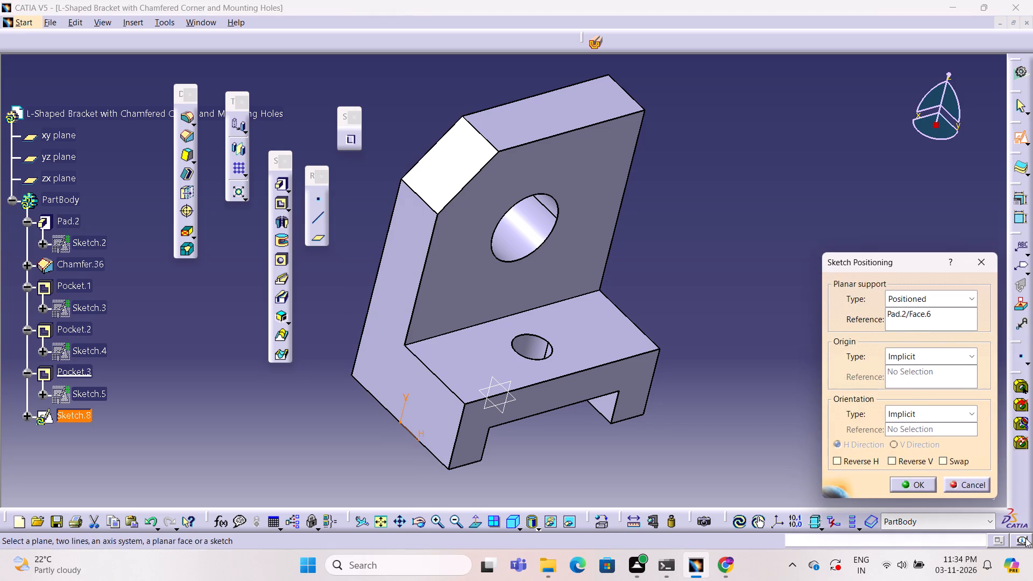
left_click(912, 483)
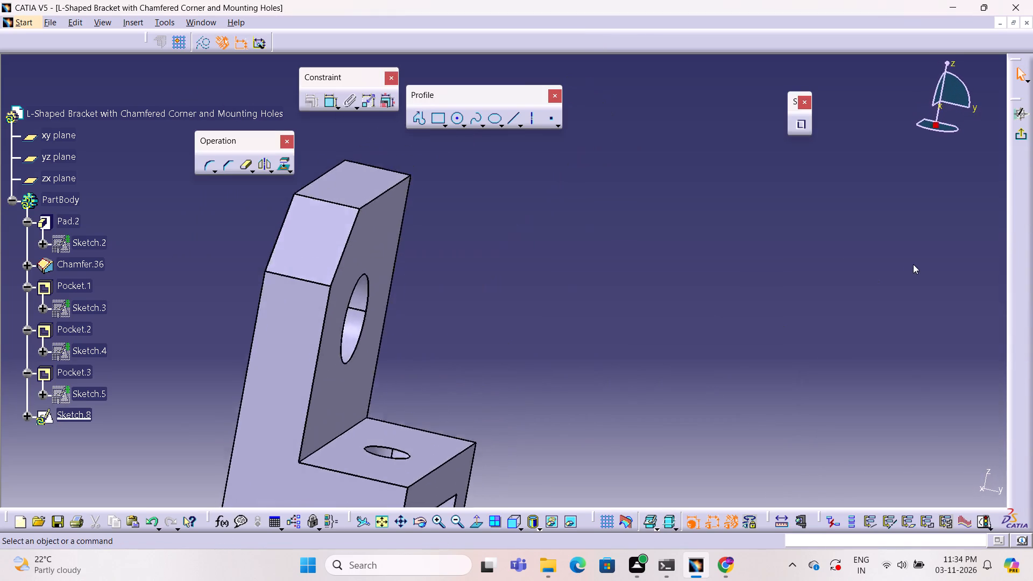
middle_click_drag(748, 263, 797, 185)
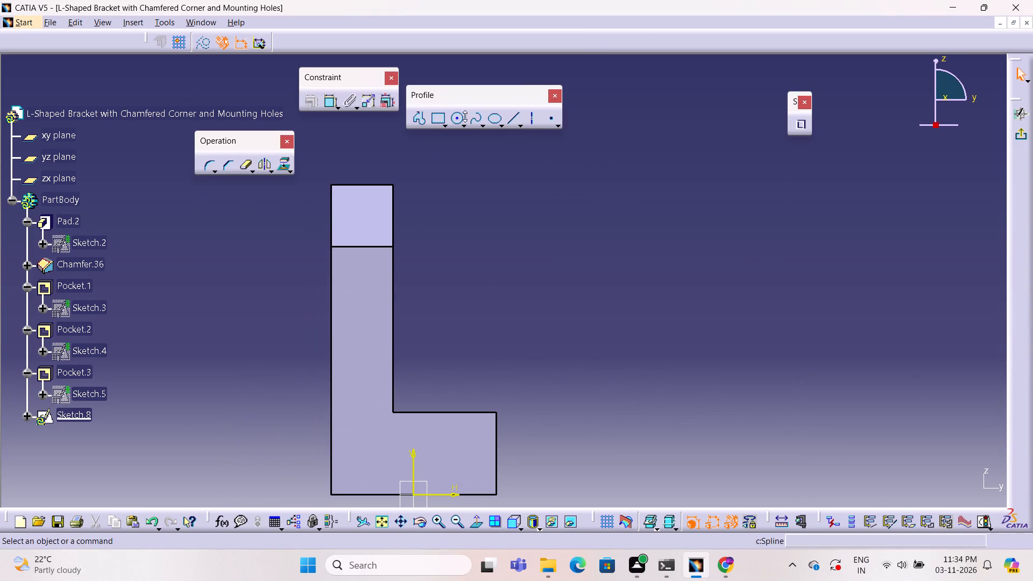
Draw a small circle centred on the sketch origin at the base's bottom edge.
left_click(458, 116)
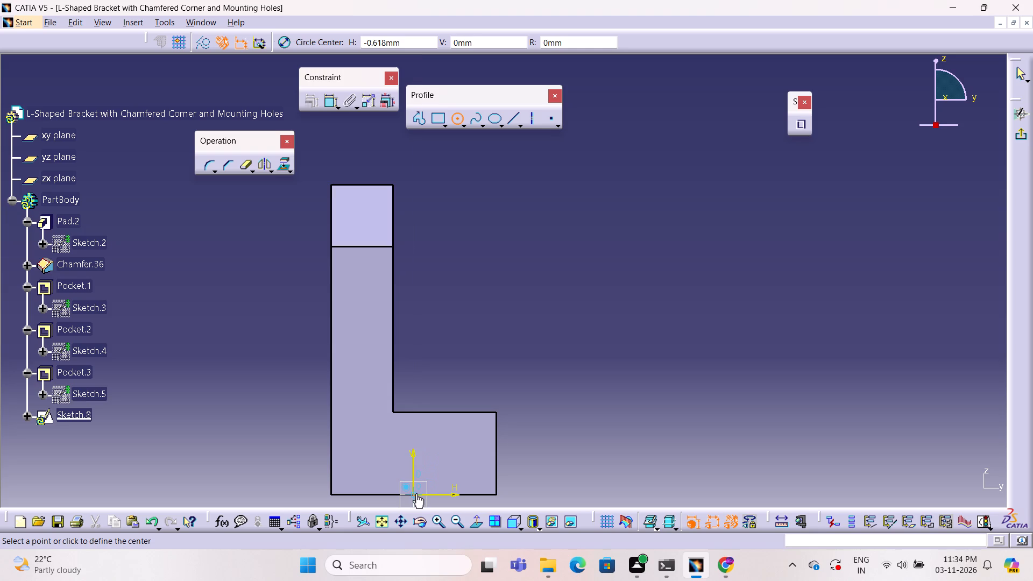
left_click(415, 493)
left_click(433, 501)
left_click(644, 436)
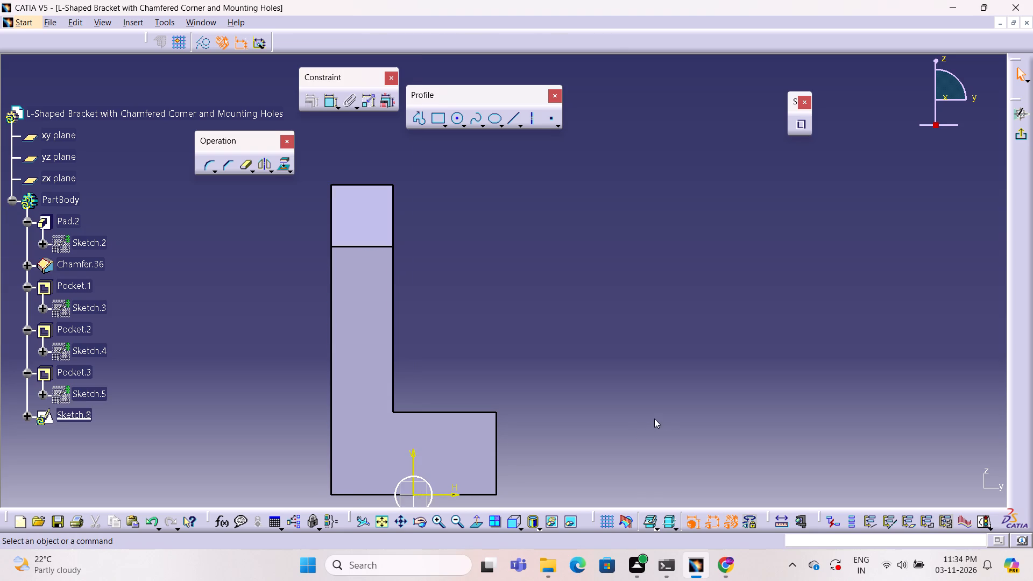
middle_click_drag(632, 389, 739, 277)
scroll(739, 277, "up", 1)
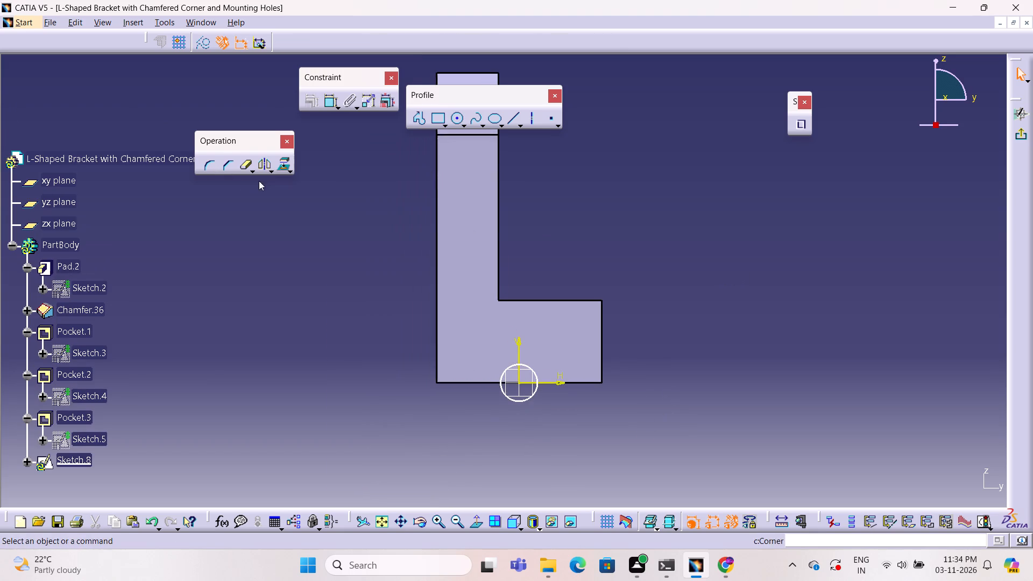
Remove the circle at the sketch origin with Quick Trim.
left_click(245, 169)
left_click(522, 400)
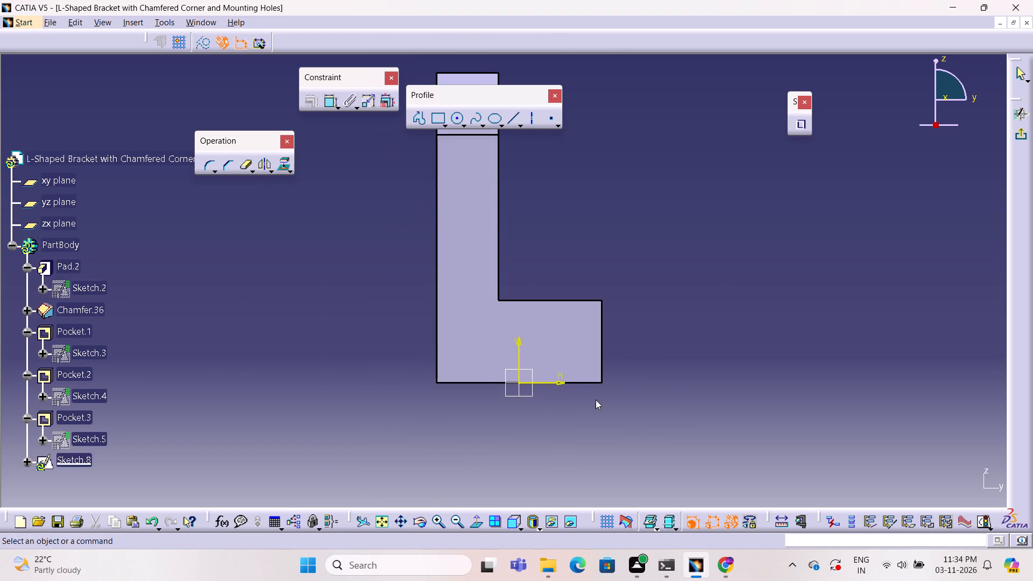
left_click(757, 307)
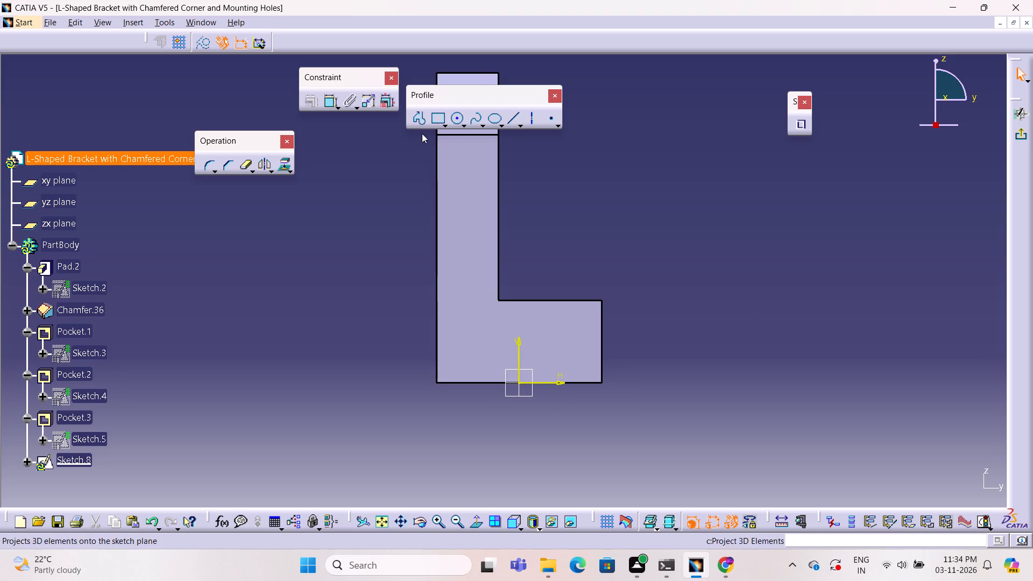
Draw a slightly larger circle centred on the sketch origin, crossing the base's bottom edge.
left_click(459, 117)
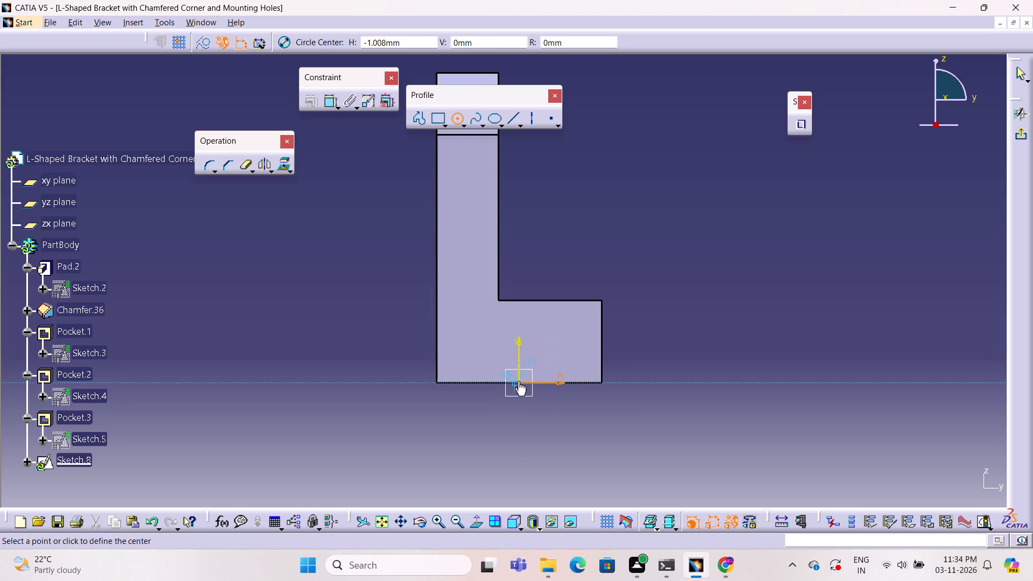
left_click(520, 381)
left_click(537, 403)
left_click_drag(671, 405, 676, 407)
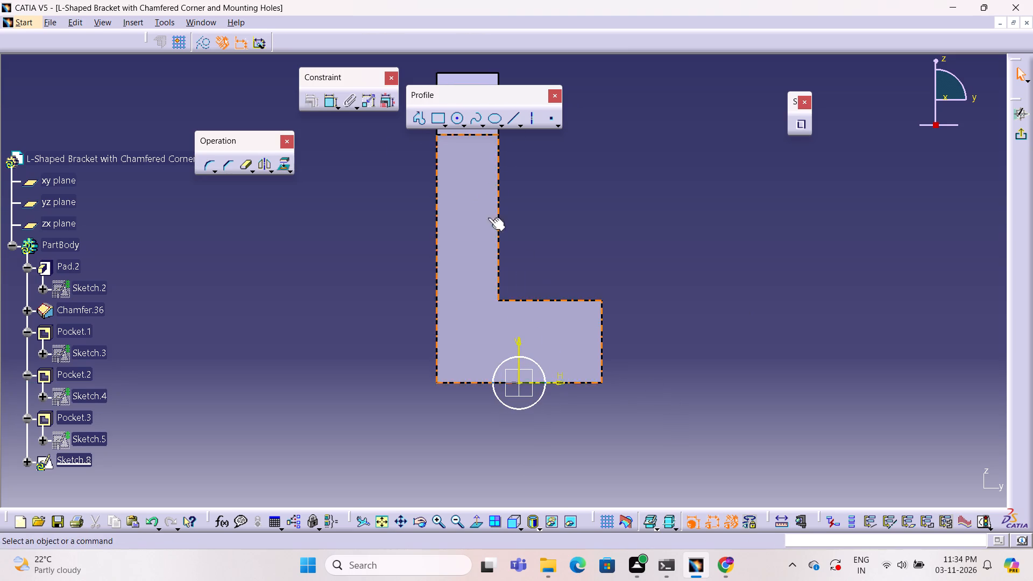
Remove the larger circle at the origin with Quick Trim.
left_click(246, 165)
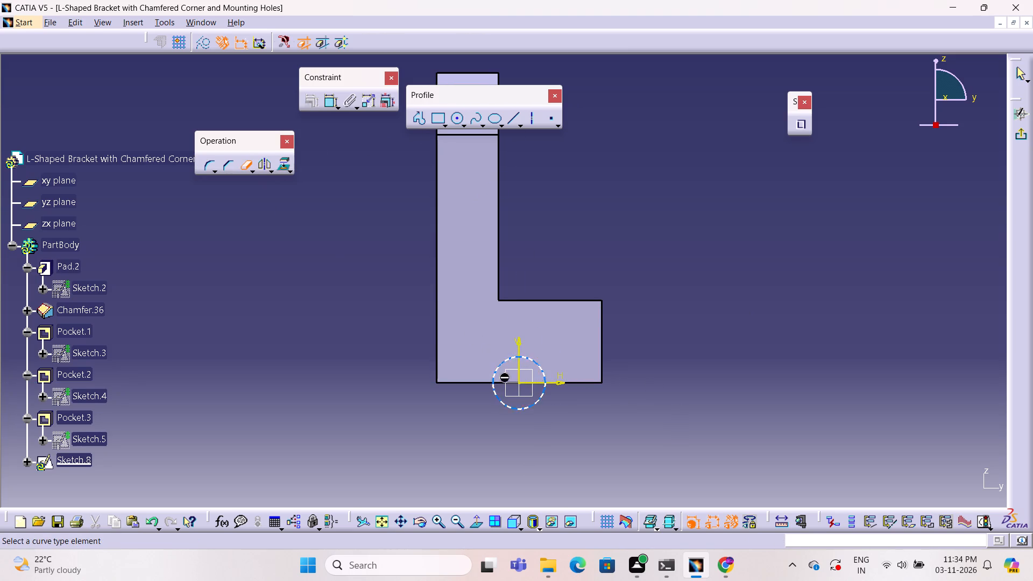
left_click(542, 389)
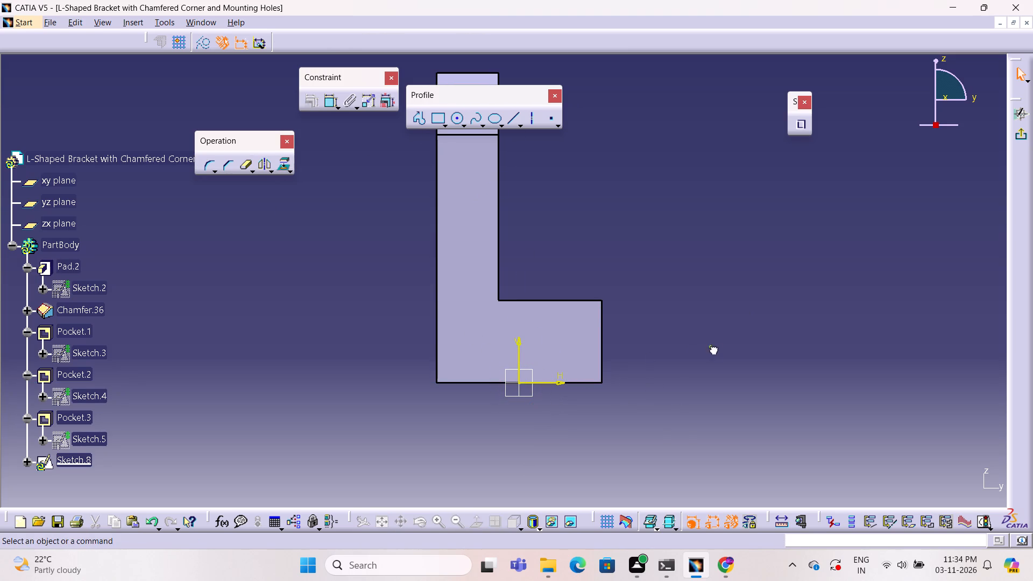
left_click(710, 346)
Exit the sketch on the L-shaped end face and return to part modelling.
left_click(1022, 133)
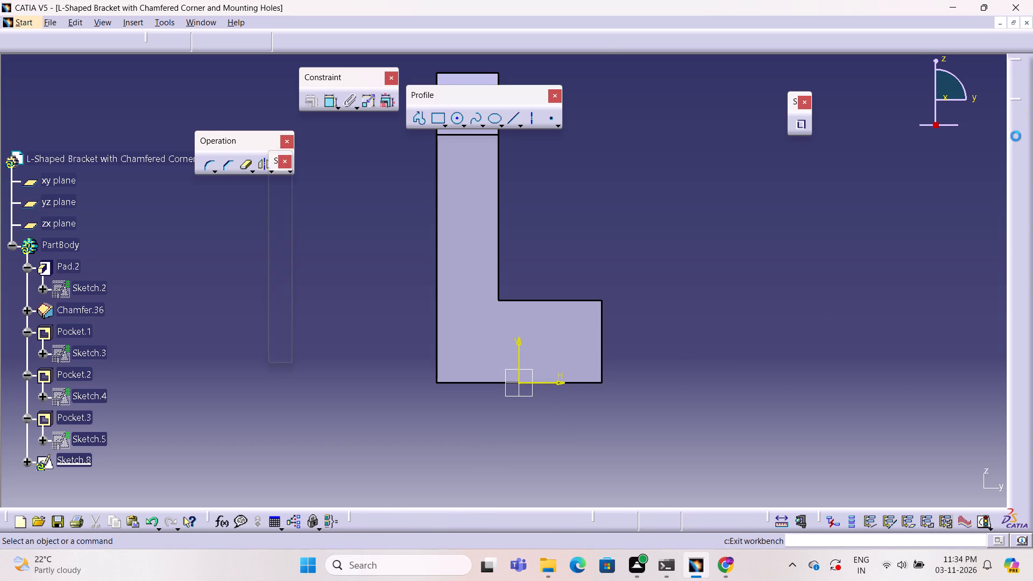
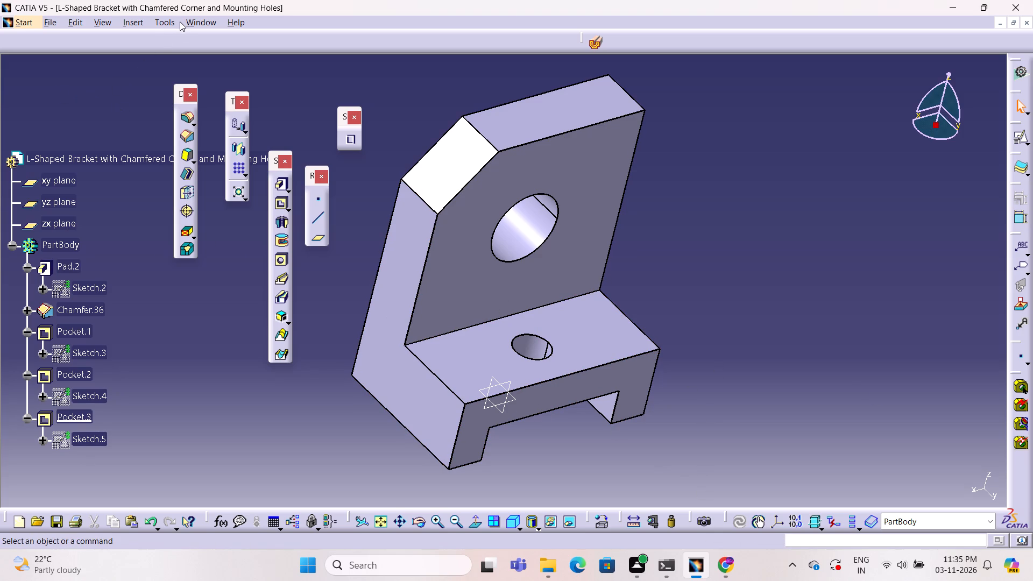
Stop the macro recording.
left_click(351, 143)
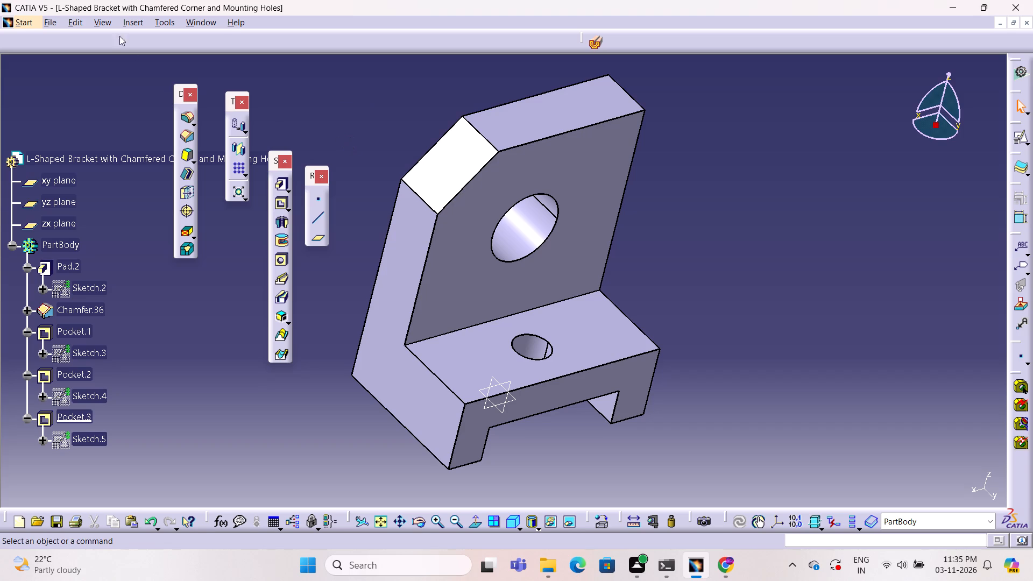
left_click(158, 22)
left_click_drag(357, 89, 358, 94)
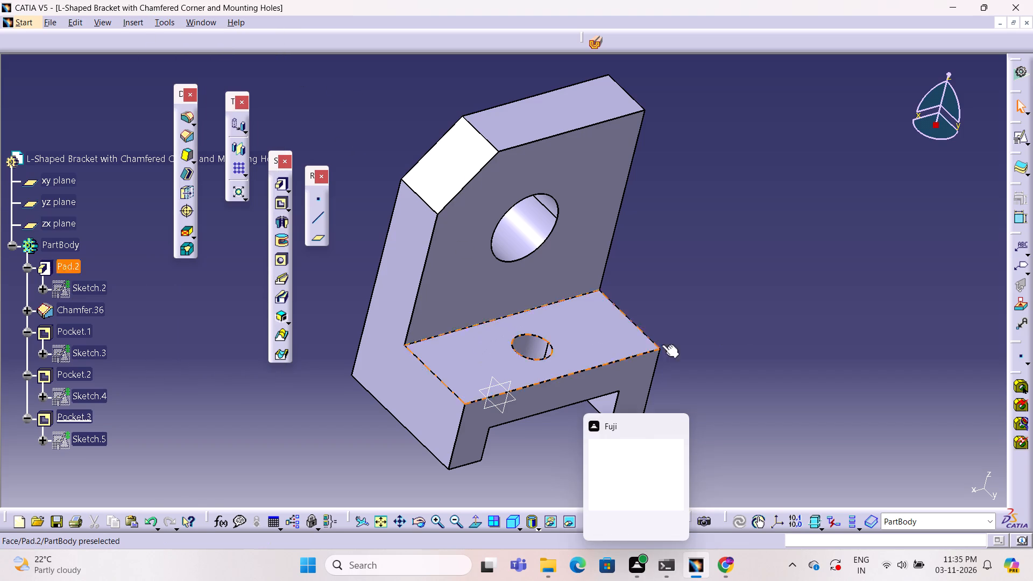
Save the part as a CATPart named L-Shaped Bracket with Chamfered Corner and Mounting Holes in the 2D CATIA folder.
key("ctrl+s")
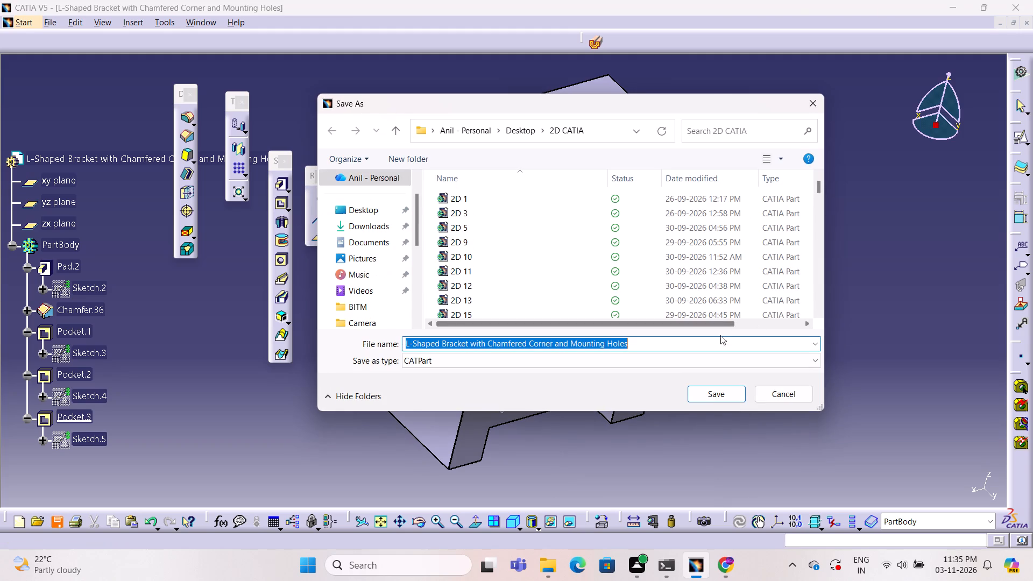
left_click(717, 401)
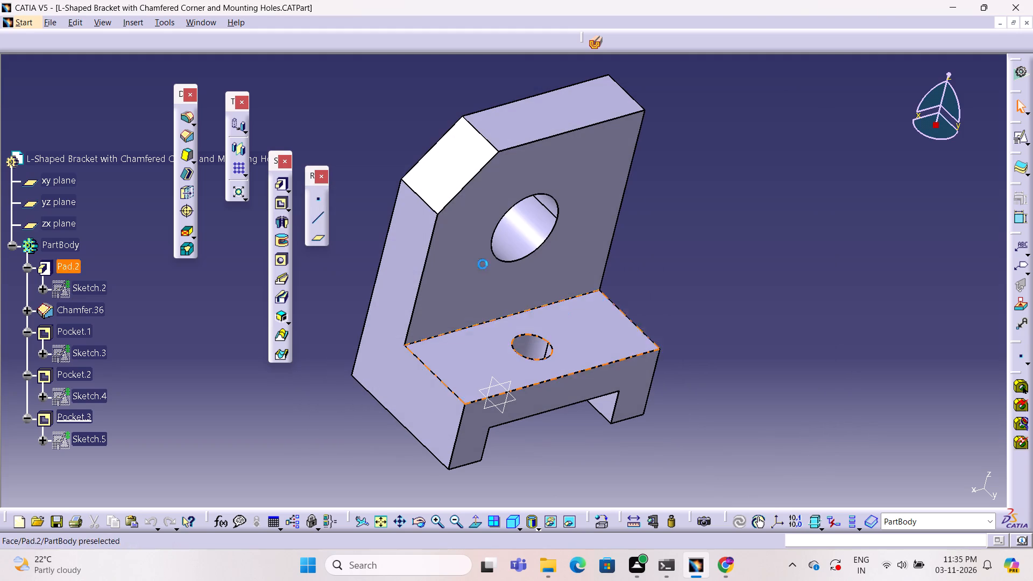
Save a copy of the bracket in igs format under the same name in the 2D CATIA folder.
left_click(53, 19)
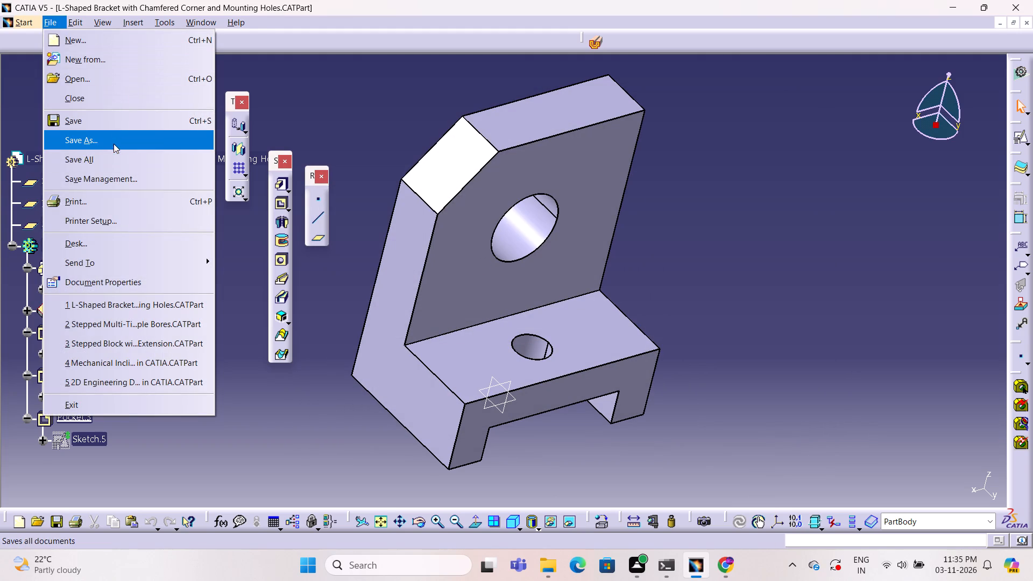
left_click(117, 136)
left_click(604, 363)
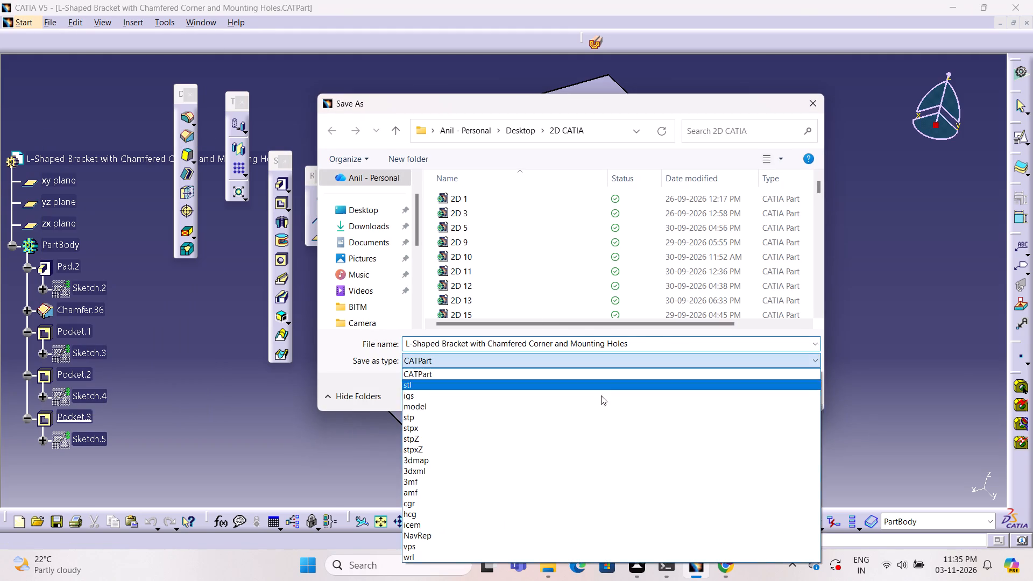
left_click(597, 395)
left_click(710, 395)
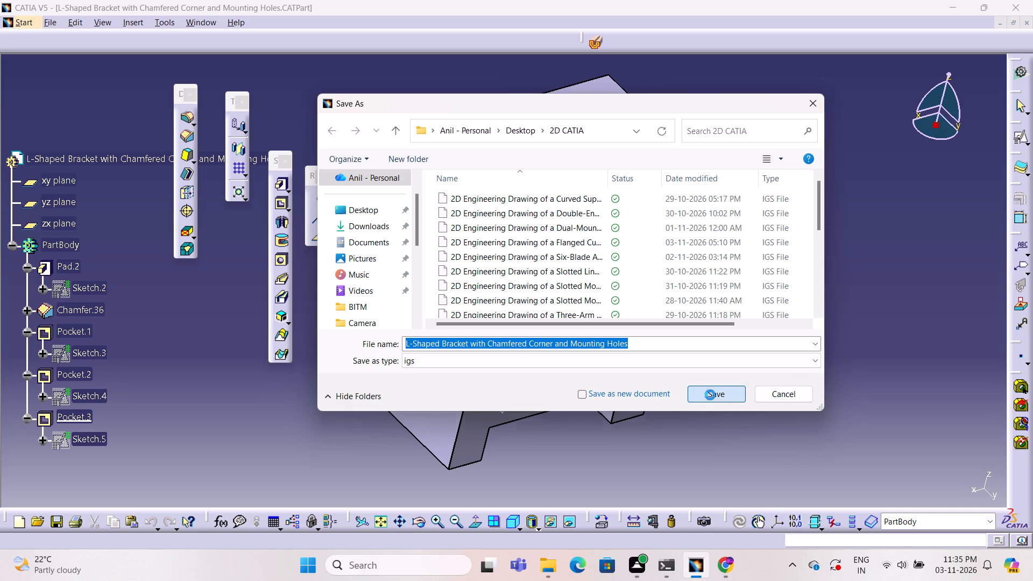